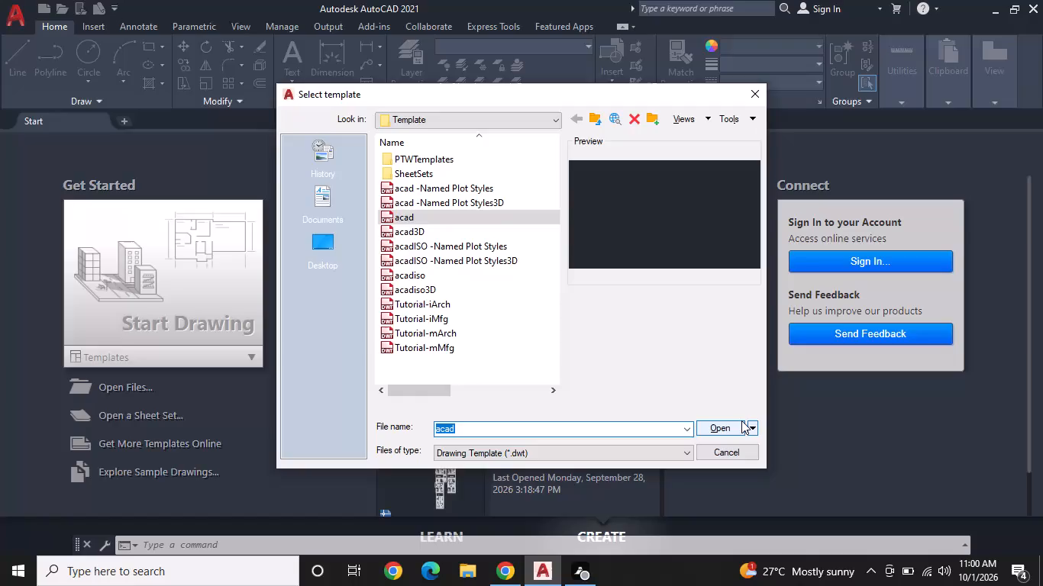
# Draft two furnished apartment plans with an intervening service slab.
# Create a new drawing from the acad template.
pyautogui.click(728, 429)
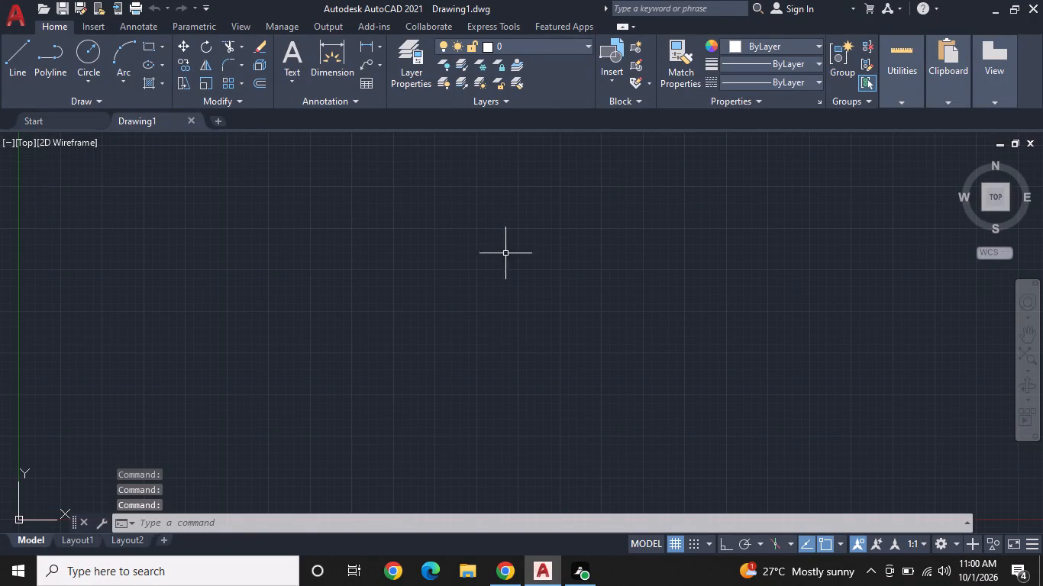
# Set the drawing's length units to Engineering with a precision of 0'-0".
pyautogui.write('UN')
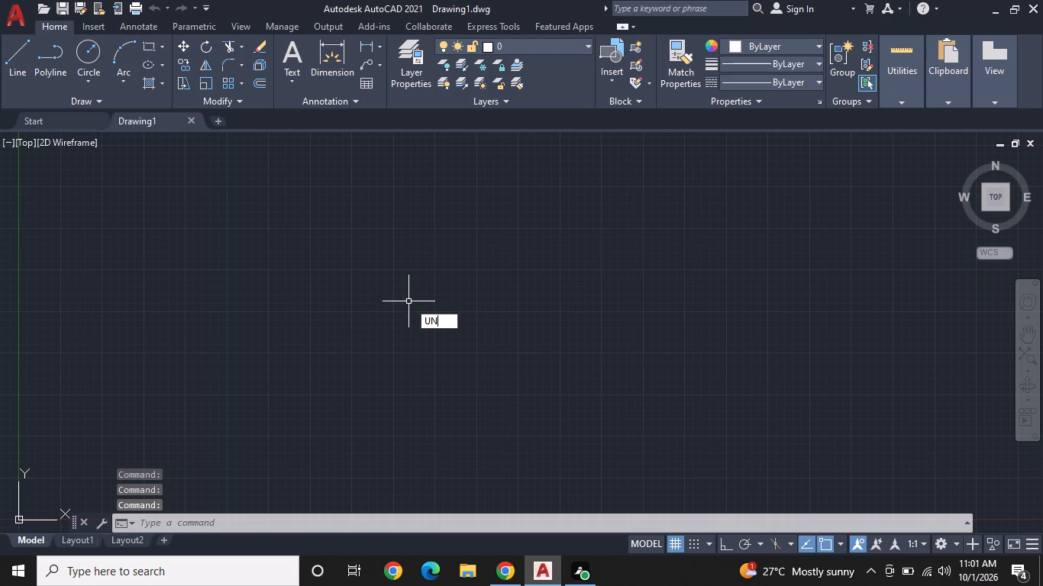
pyautogui.press('space')
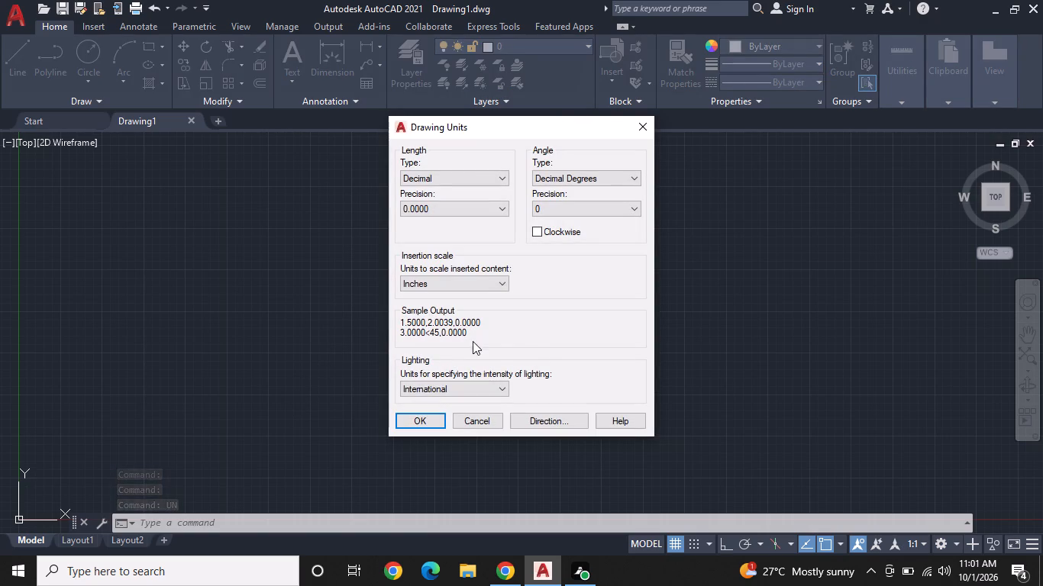
pyautogui.click(481, 182)
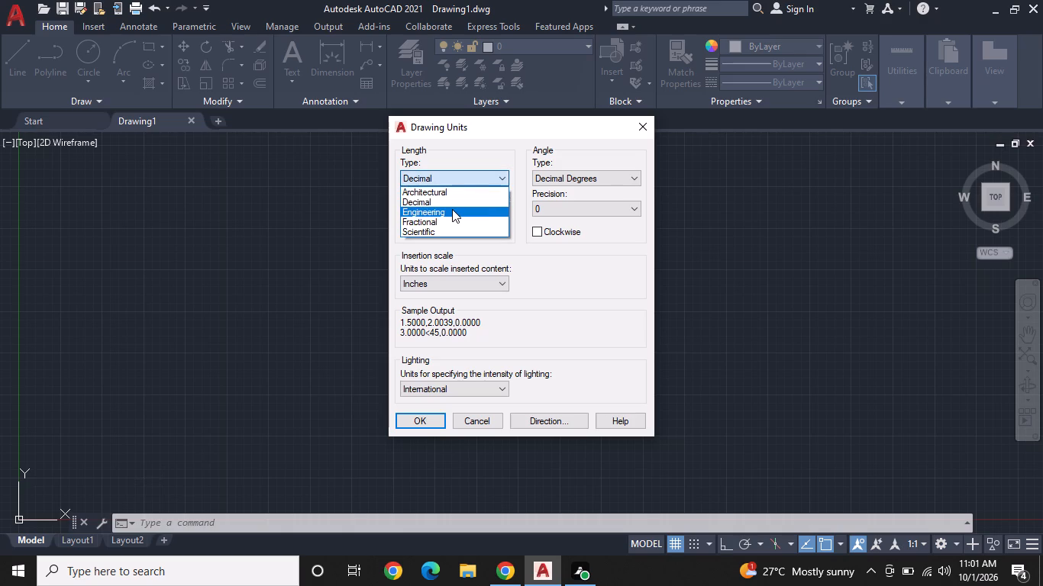
pyautogui.click(452, 209)
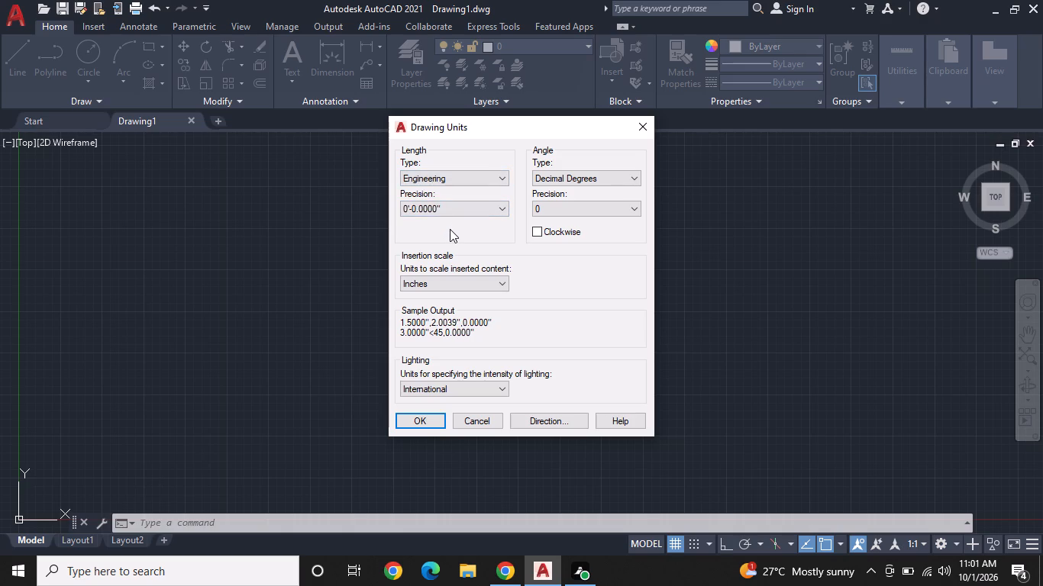
pyautogui.click(471, 211)
pyautogui.click(464, 217)
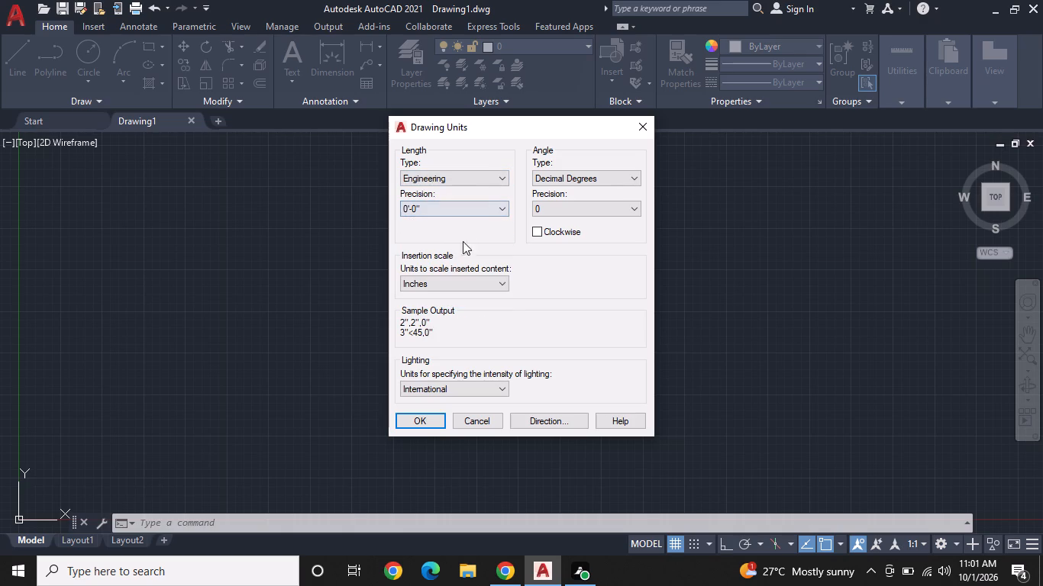
pyautogui.click(415, 423)
# Modify the Standard dimension style's primary units to Engineering format with 0'-0" precision.
pyautogui.write('D')
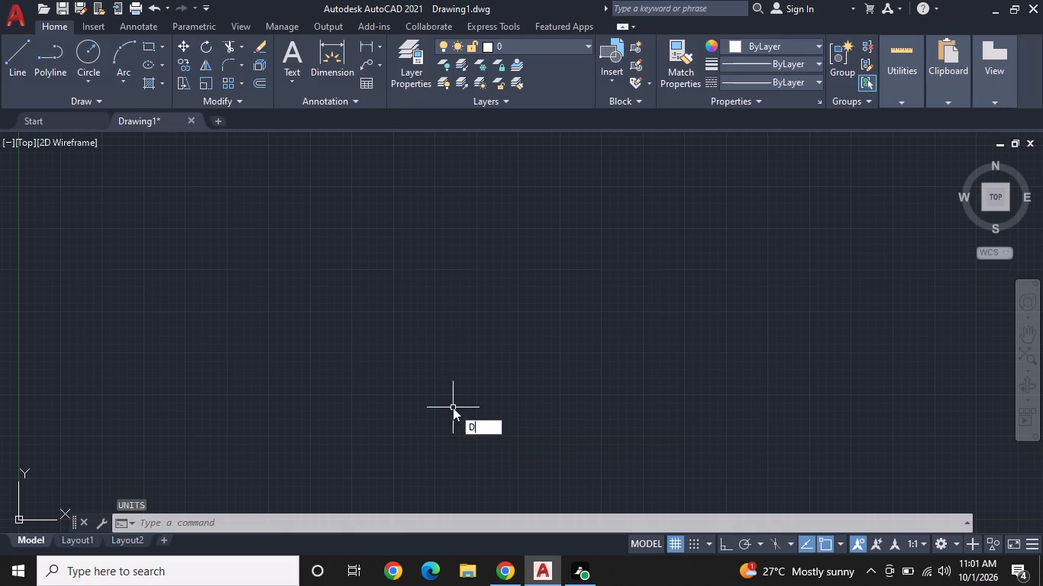
pyautogui.press('space')
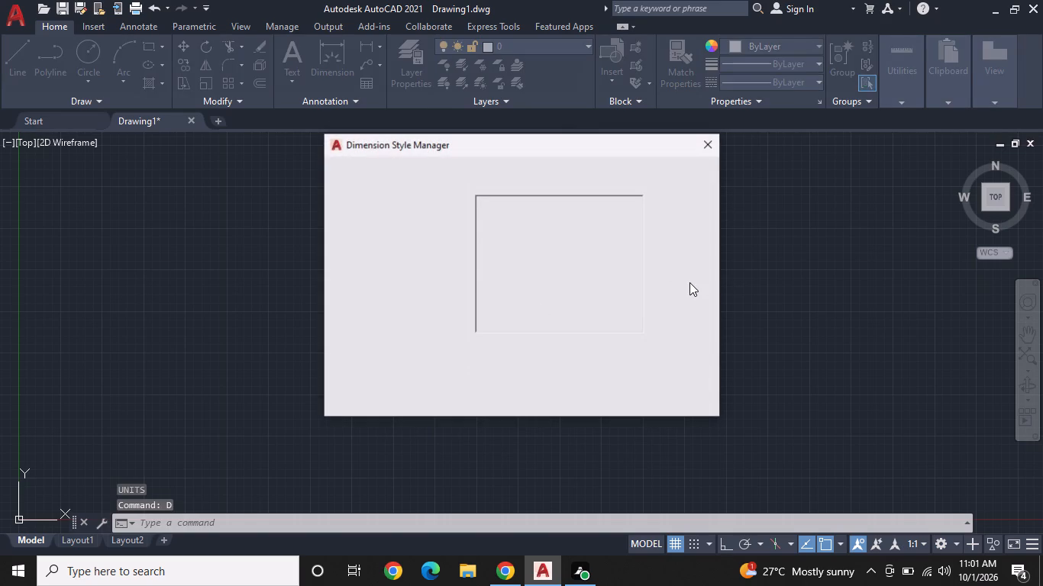
pyautogui.click(677, 244)
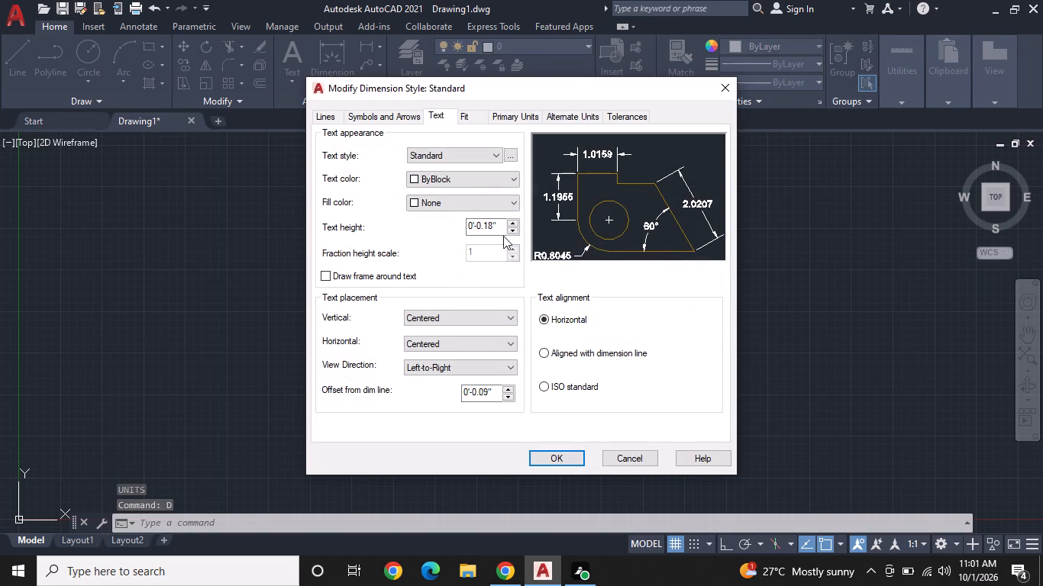
pyautogui.click(517, 111)
pyautogui.click(476, 174)
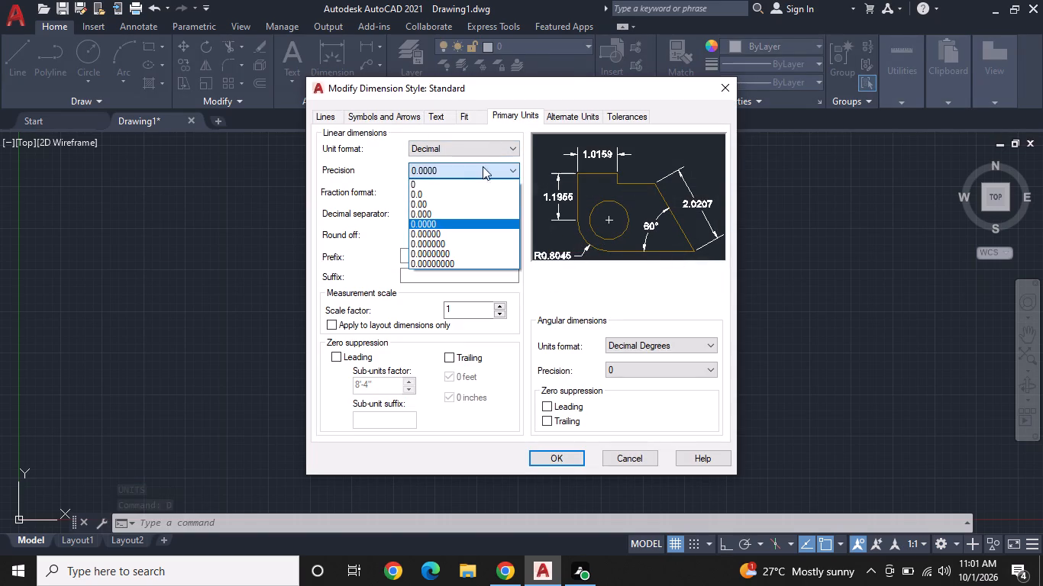
pyautogui.click(507, 137)
pyautogui.click(498, 148)
pyautogui.click(470, 181)
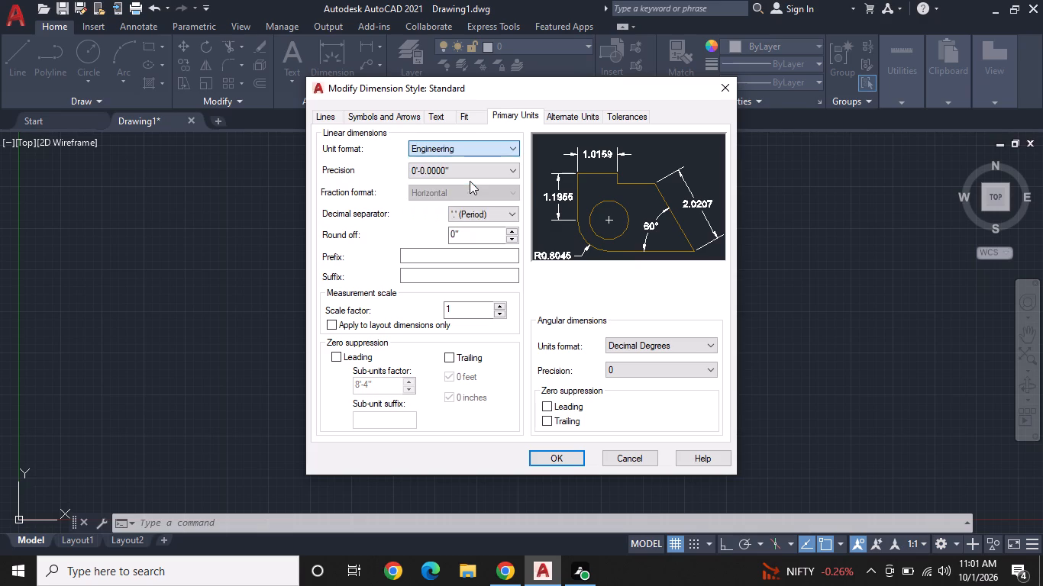
pyautogui.click(470, 169)
pyautogui.click(463, 183)
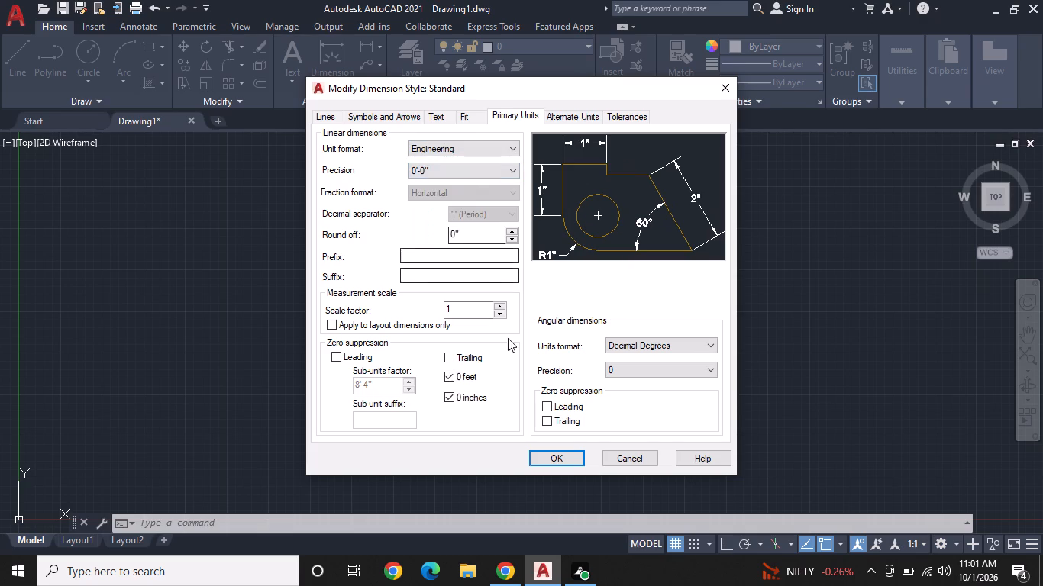
# Set the Standard dimension style's text height to 10", make the style current and close the style manager.
pyautogui.click(444, 121)
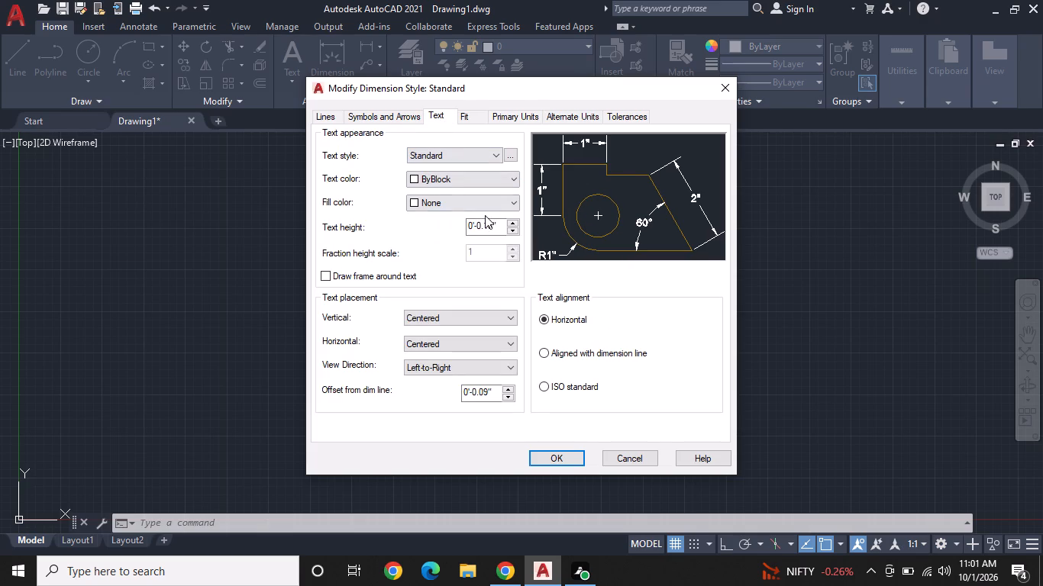
pyautogui.click(501, 227)
pyautogui.press('BackSpace')
pyautogui.press('BackSpace')
pyautogui.press('BackSpace')
pyautogui.press('BackSpace')
pyautogui.press('BackSpace')
pyautogui.press('BackSpace')
pyautogui.press('BackSpace')
pyautogui.press('BackSpace')
pyautogui.write('10')
pyautogui.press('Return')
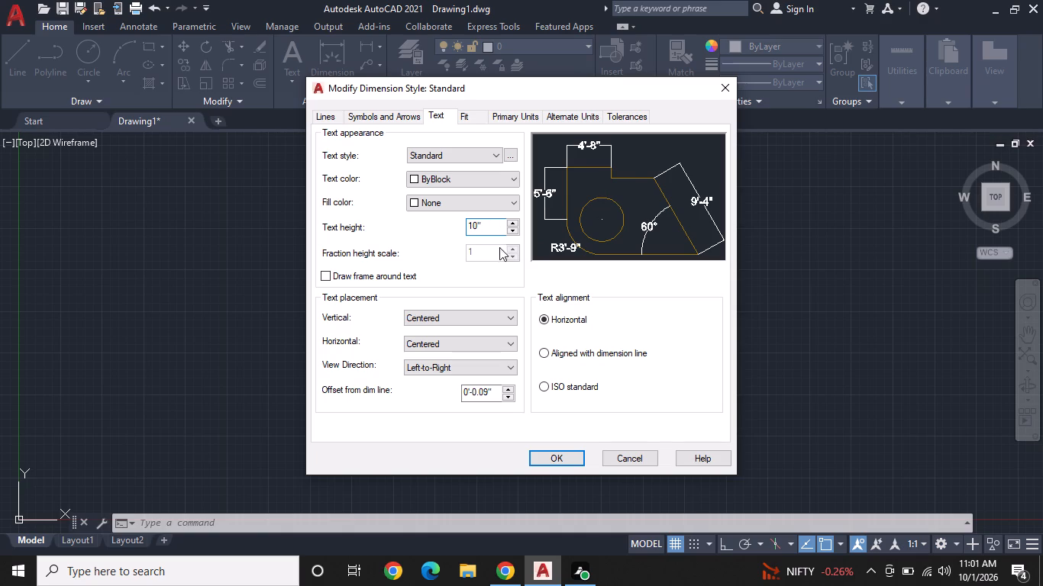
pyautogui.click(571, 456)
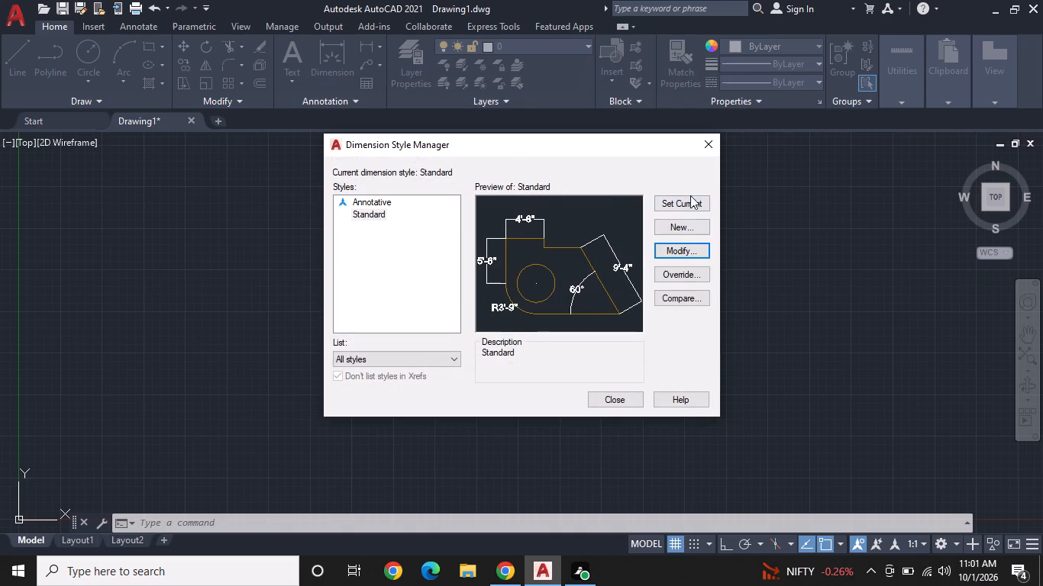
pyautogui.click(686, 202)
pyautogui.click(615, 398)
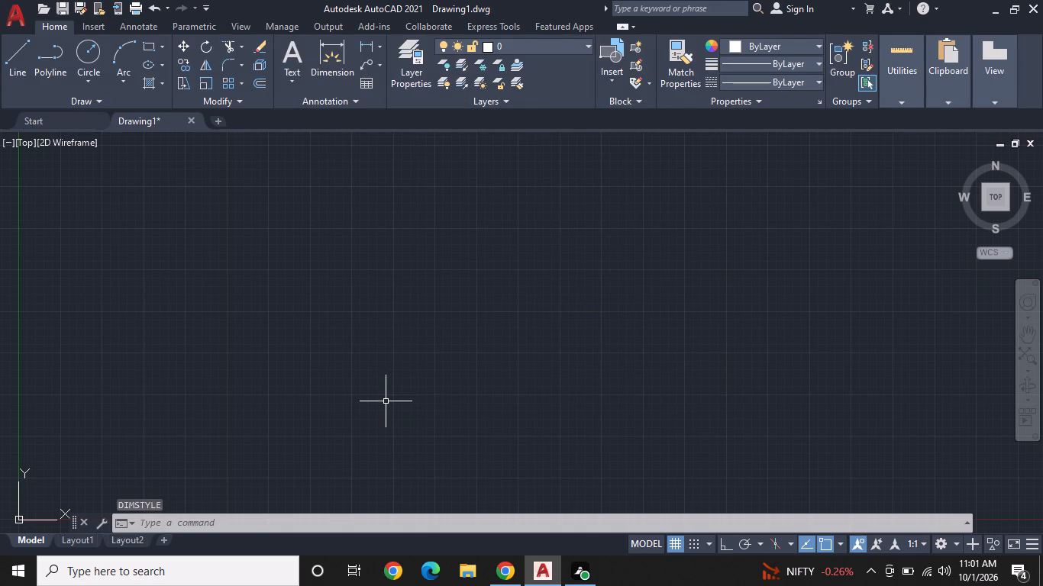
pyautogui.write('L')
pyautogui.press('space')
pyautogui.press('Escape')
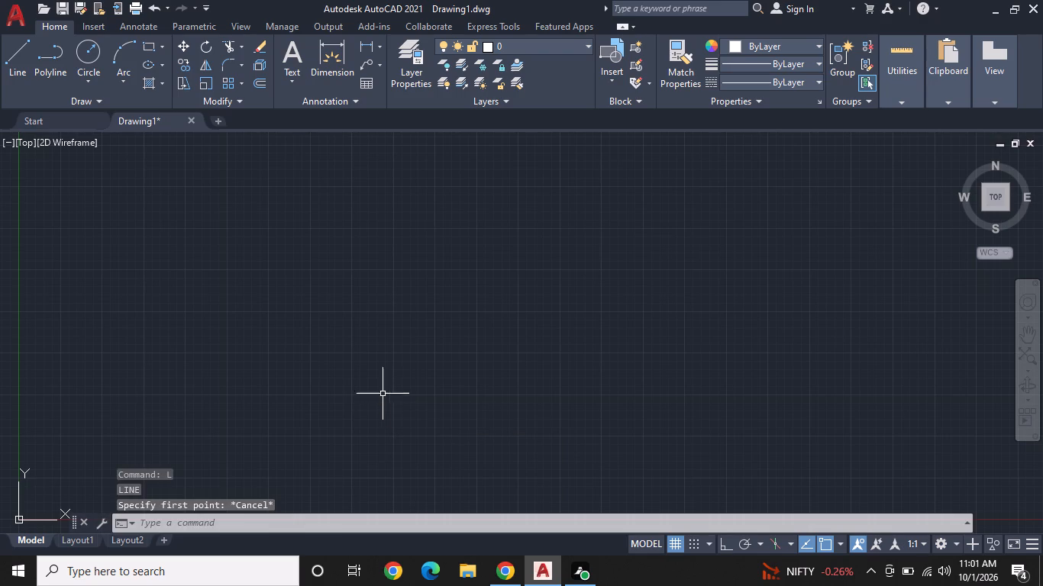
# Draw a rectangle 11'1" long and 16'9" wide using the Dimensions option, placed above and to the right of the origin.
pyautogui.click(146, 47)
pyautogui.click(312, 214)
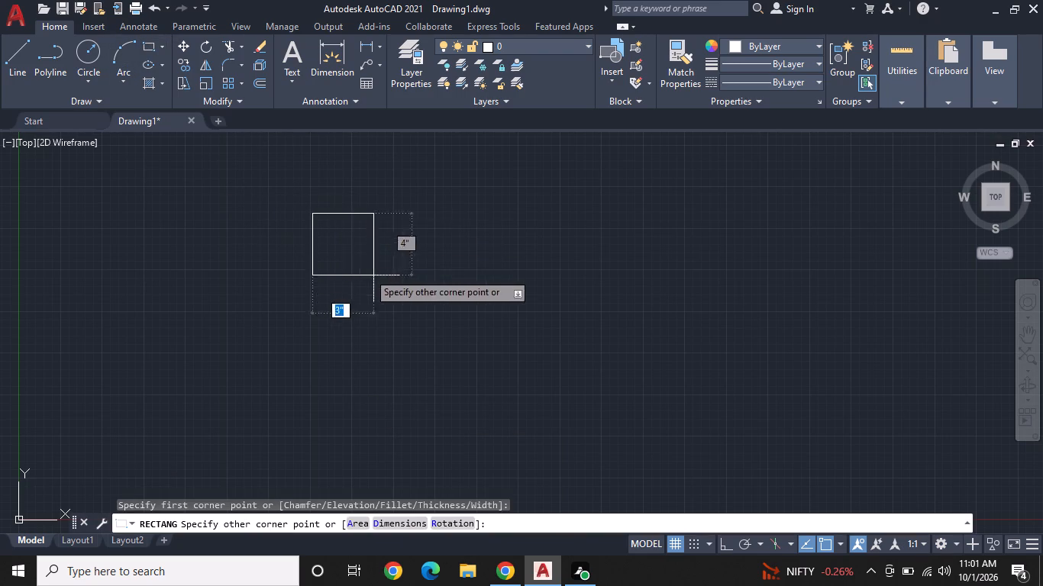
pyautogui.write('D')
pyautogui.press('space')
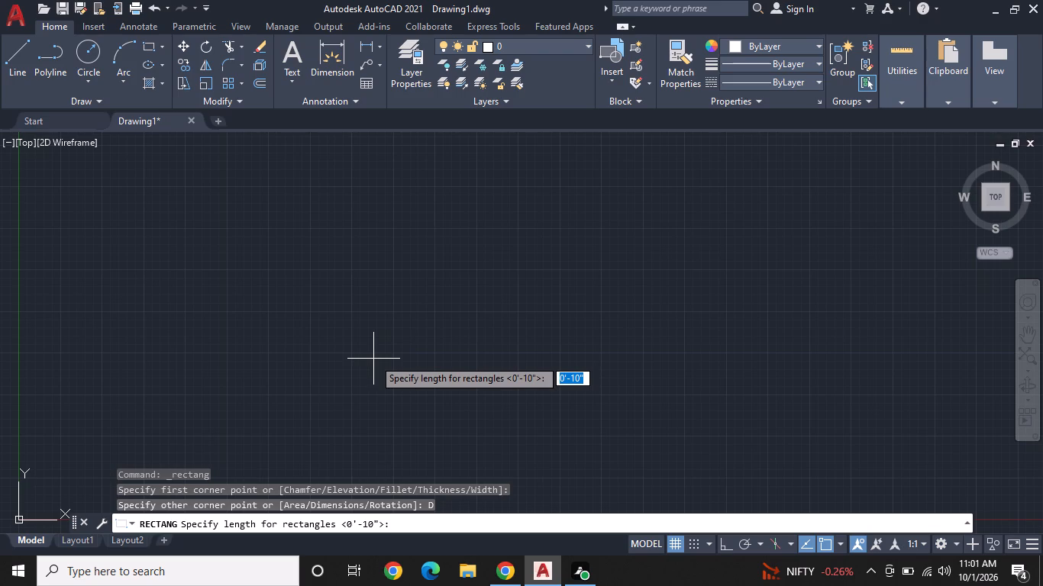
pyautogui.write('11\'1"')
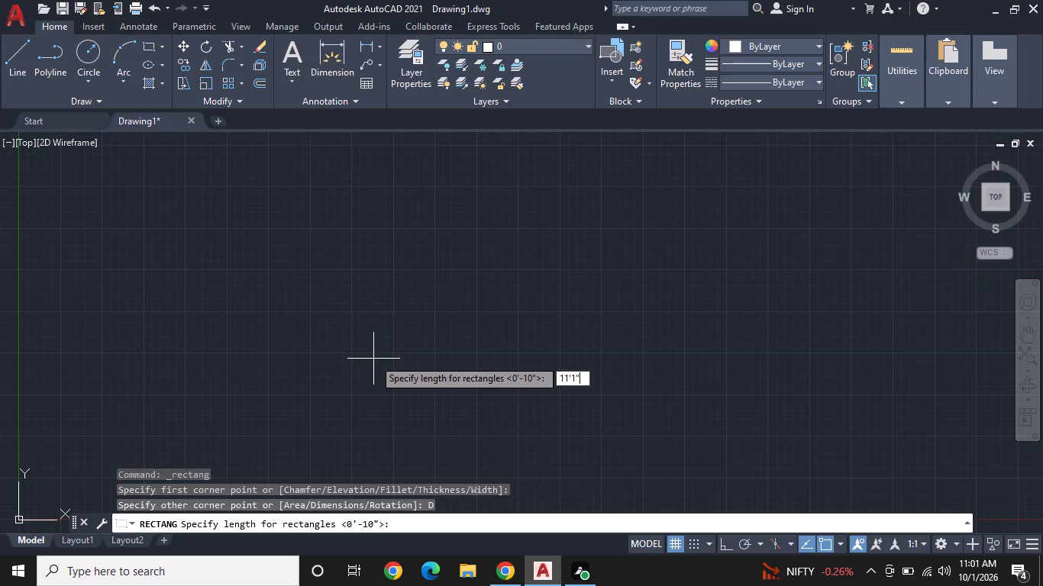
pyautogui.press('Return')
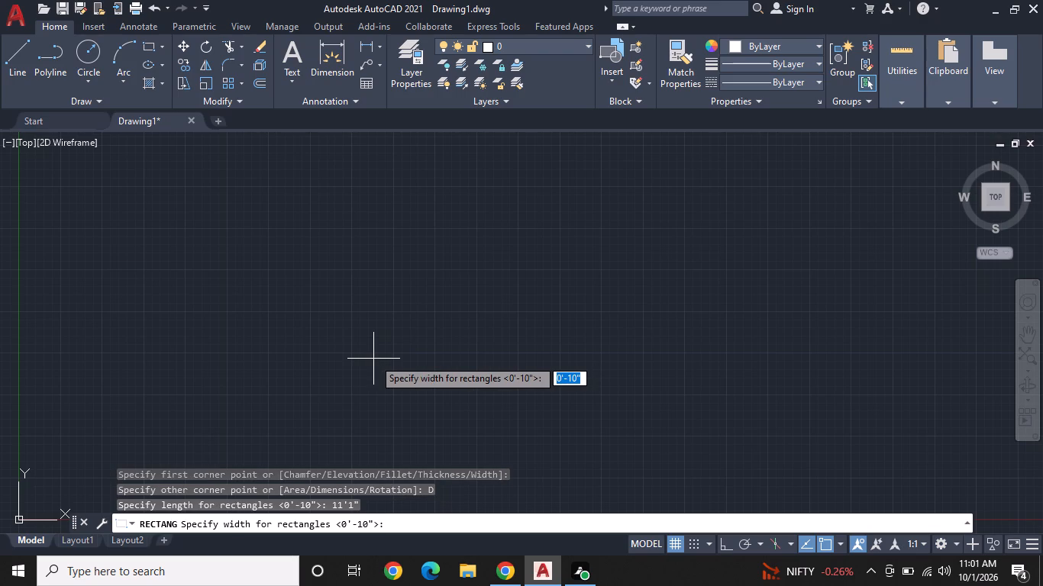
pyautogui.write("16'")
pyautogui.write('9"')
pyautogui.press('Return')
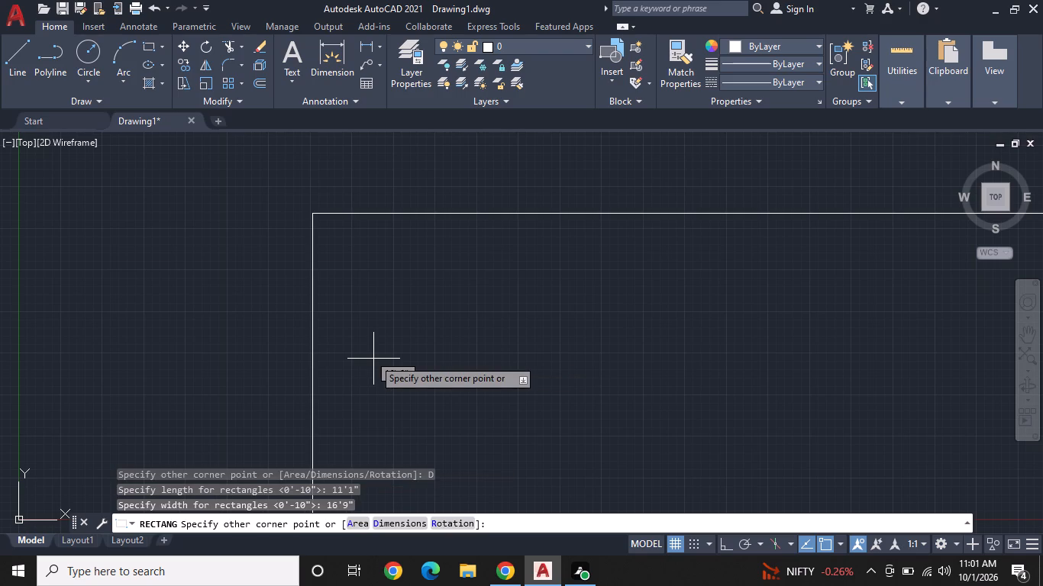
pyautogui.scroll(-3, 373, 359)
pyautogui.click(415, 186)
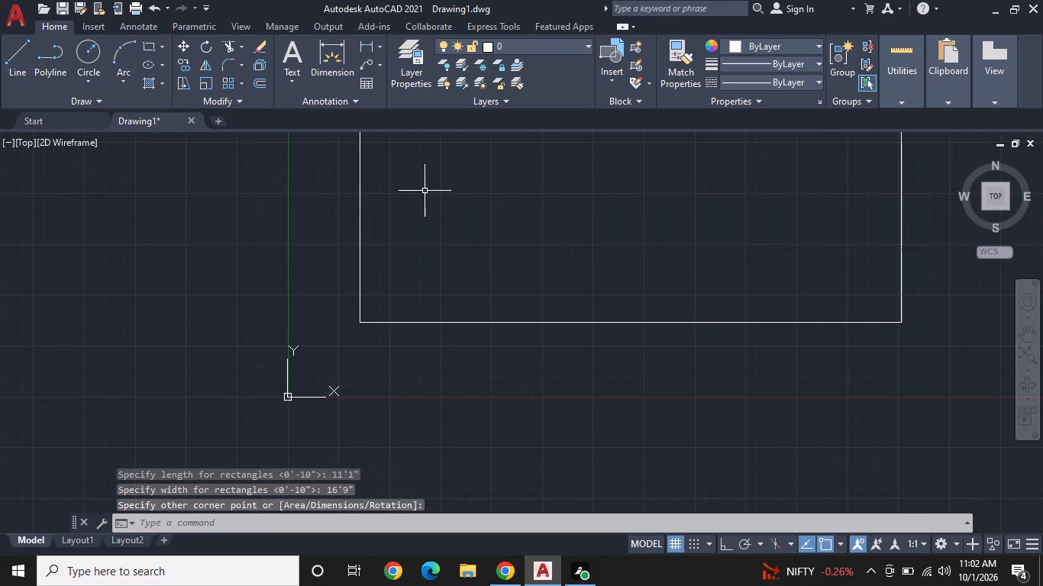
# Move the rectangle about 40' up and to the right, away from the origin.
pyautogui.scroll(-3, 425, 192)
pyautogui.moveTo(485, 202); pyautogui.dragTo(383, 365, button='middle')
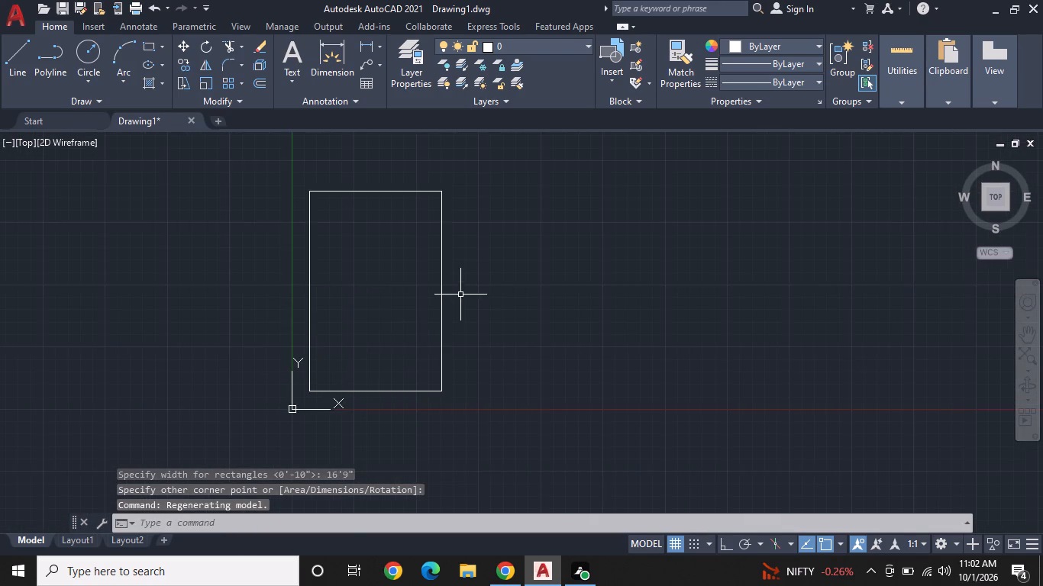
pyautogui.scroll(1, 461, 293)
pyautogui.click(430, 296)
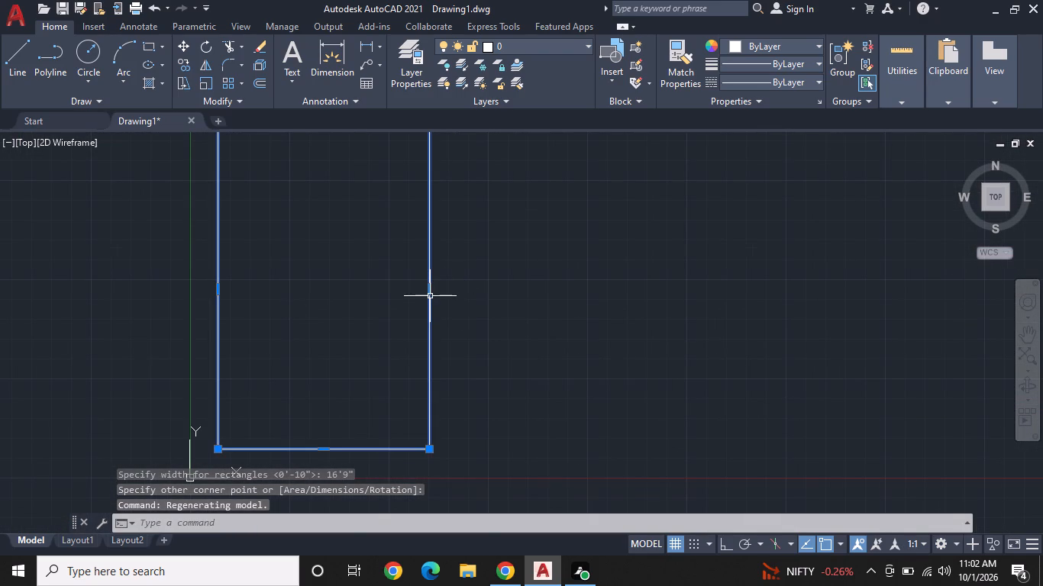
pyautogui.rightClick(430, 296)
pyautogui.click(476, 289)
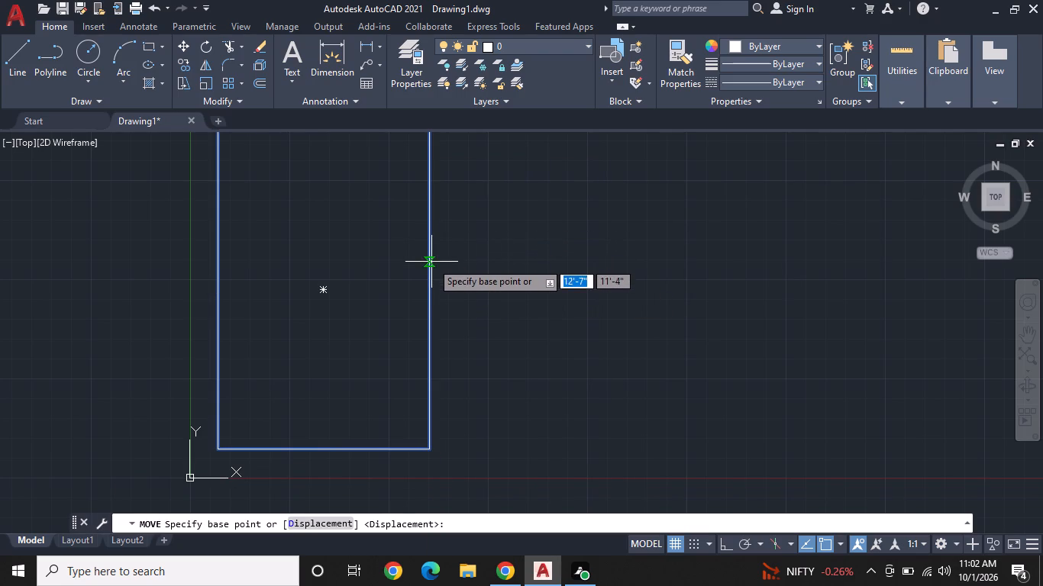
pyautogui.click(430, 188)
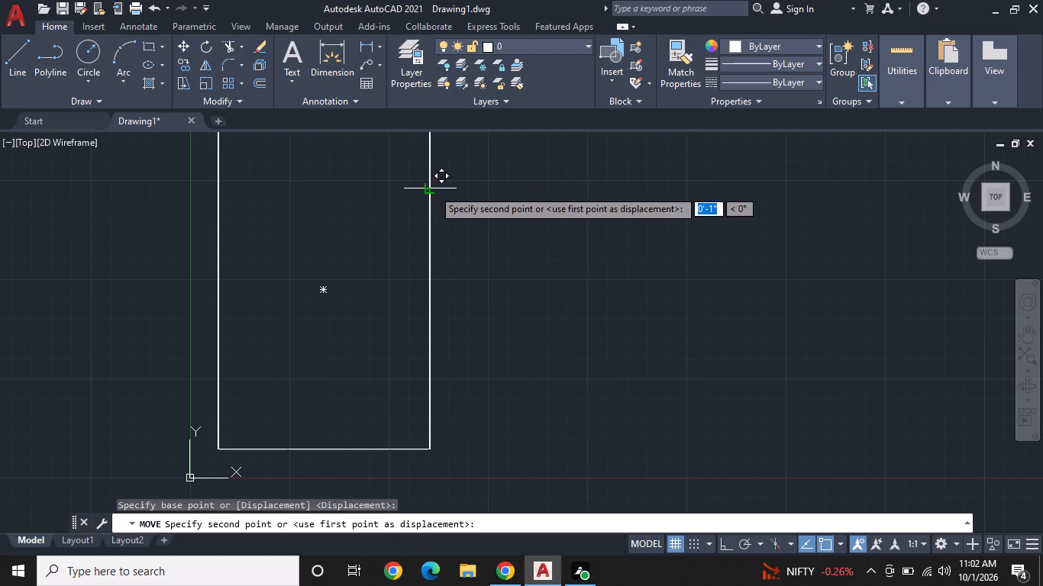
pyautogui.moveTo(647, 184); pyautogui.dragTo(590, 213, button='middle')
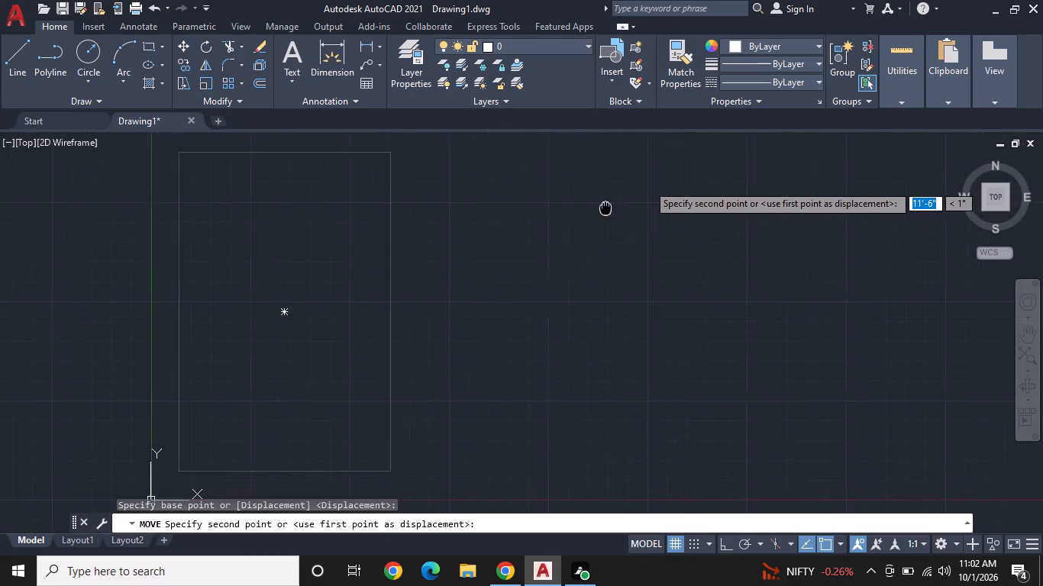
pyautogui.moveTo(590, 213); pyautogui.dragTo(563, 219, button='middle')
pyautogui.scroll(-2, 560, 221)
pyautogui.scroll(1, 620, 206)
pyautogui.moveTo(620, 206); pyautogui.dragTo(535, 255, button='middle')
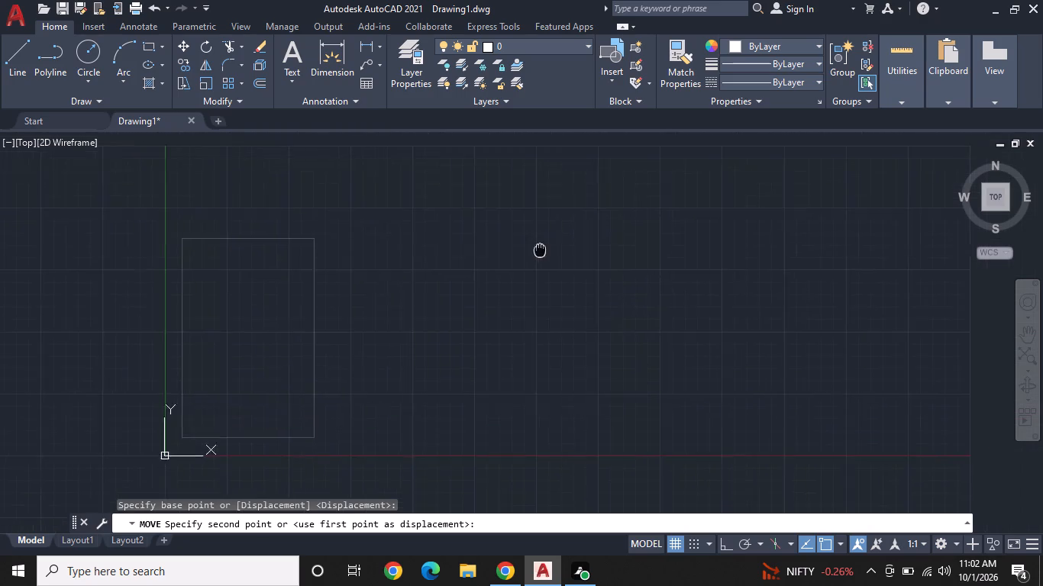
pyautogui.moveTo(535, 255); pyautogui.dragTo(496, 288, button='middle')
pyautogui.moveTo(576, 198); pyautogui.dragTo(464, 343, button='middle')
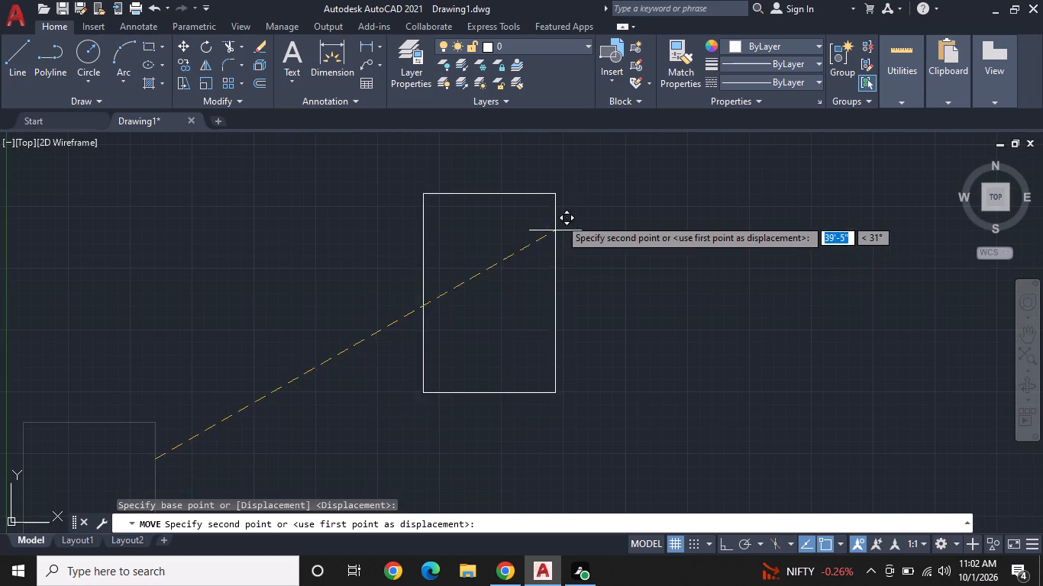
pyautogui.click(563, 208)
# Offset the 11'1" by 16'9" rectangle outward by 9" to form the wall outline.
pyautogui.scroll(1, 581, 246)
pyautogui.moveTo(581, 246); pyautogui.dragTo(554, 267, button='middle')
pyautogui.middleClick(554, 268)
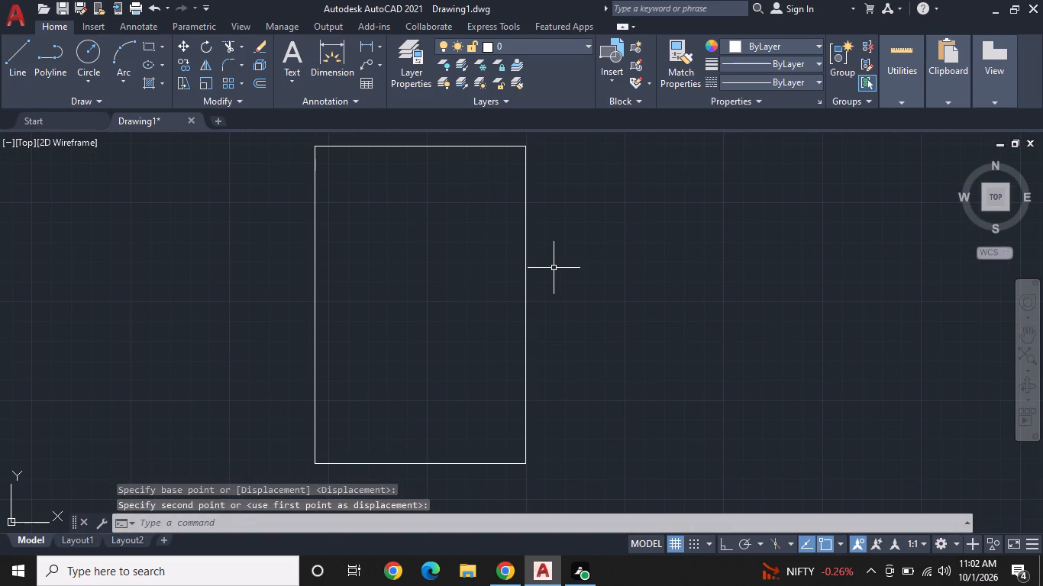
pyautogui.scroll(-1, 553, 267)
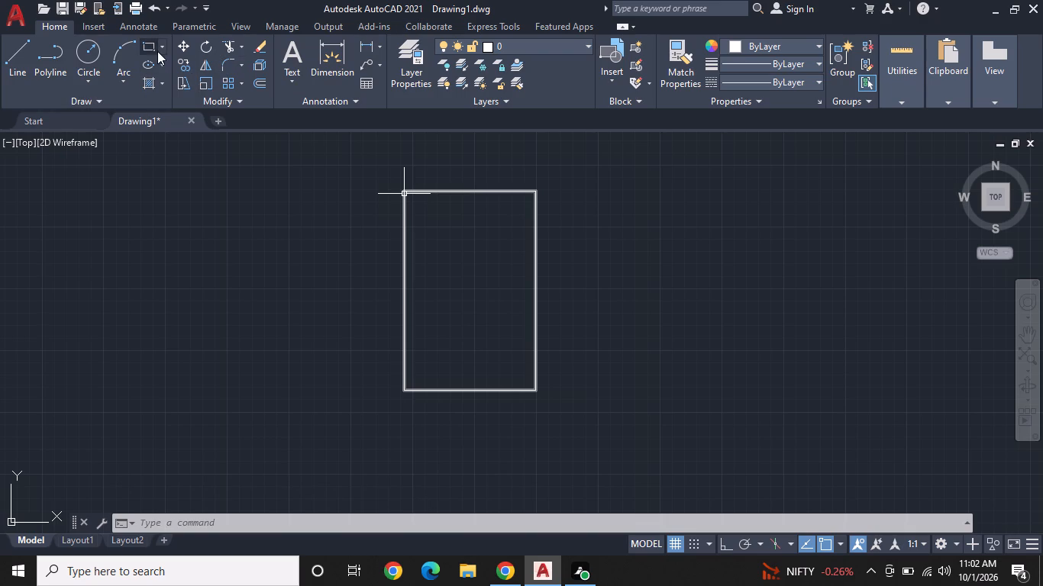
pyautogui.click(263, 90)
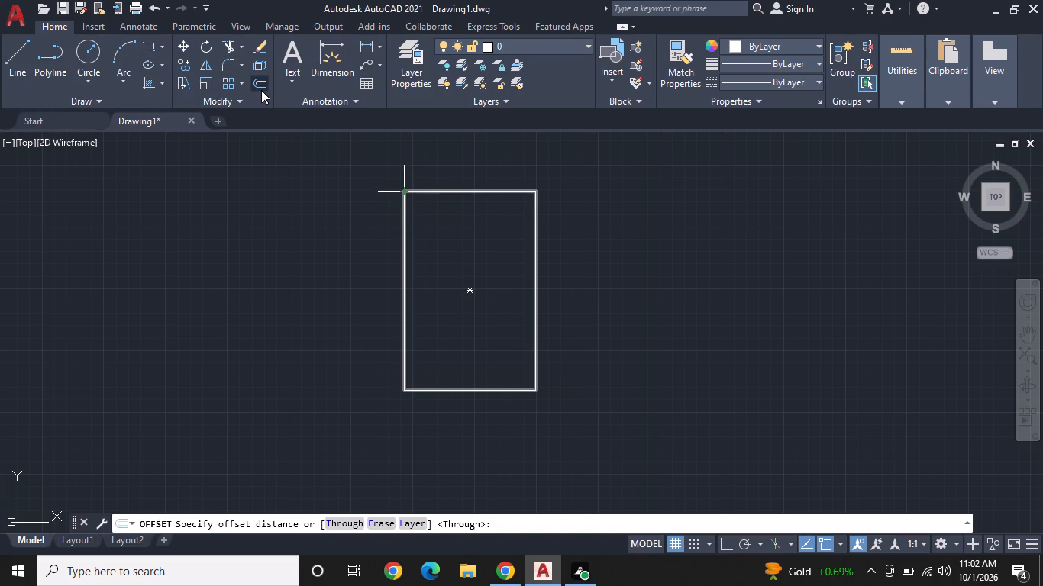
pyautogui.write('9"')
pyautogui.press('Return')
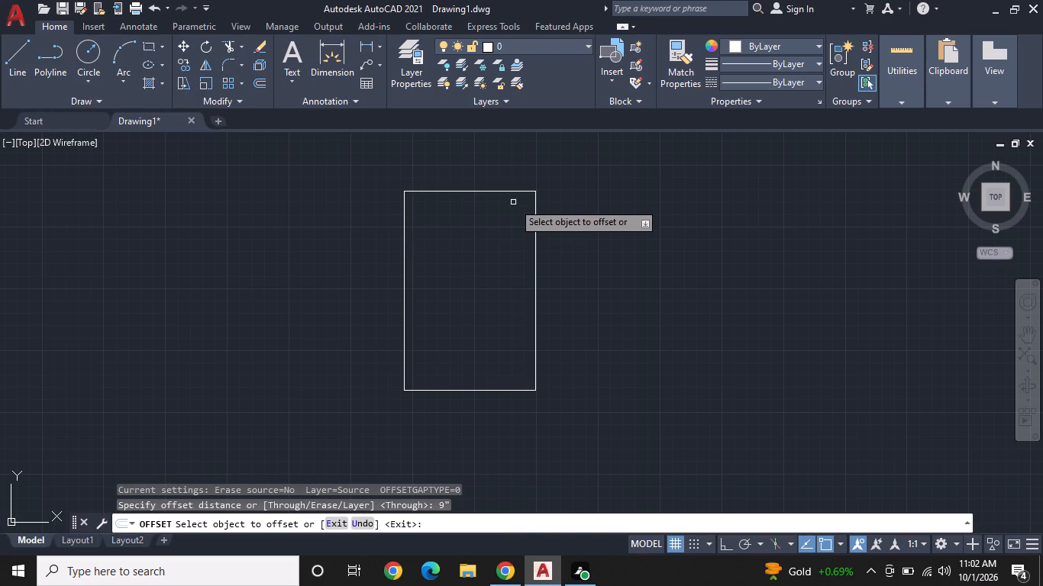
pyautogui.click(517, 193)
pyautogui.click(528, 171)
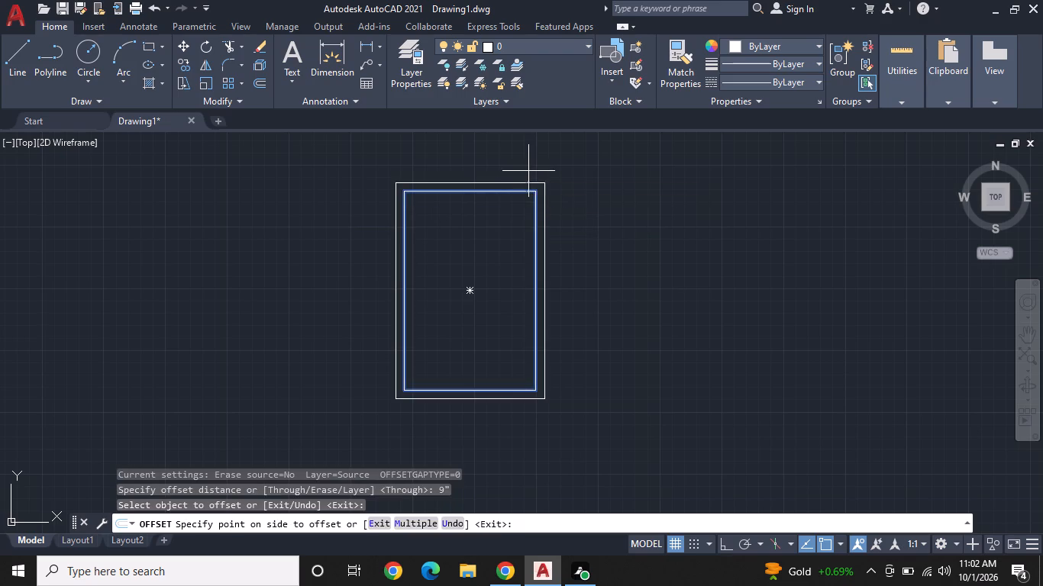
pyautogui.moveTo(583, 213); pyautogui.dragTo(502, 211, button='middle')
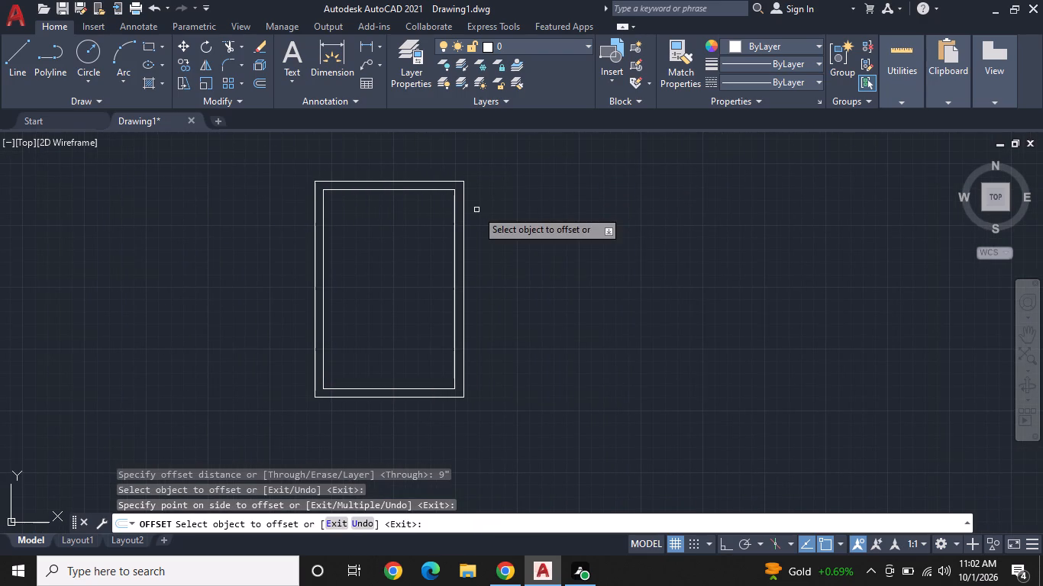
pyautogui.press('Escape')
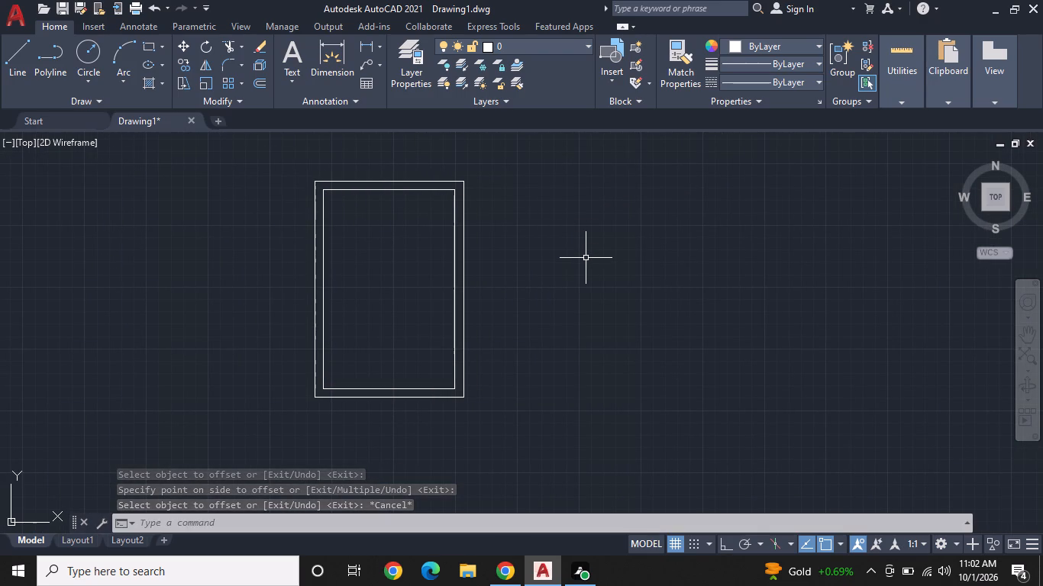
# Draw a separate rectangle 5' long and 9' wide to the right of the large outline, using the Dimensions option.
pyautogui.click(144, 47)
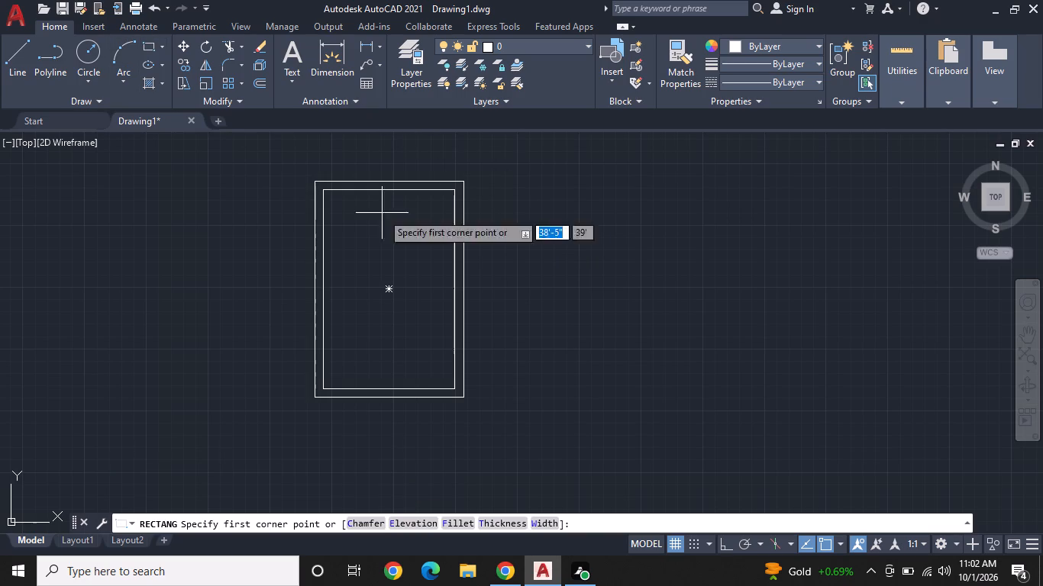
pyautogui.click(528, 215)
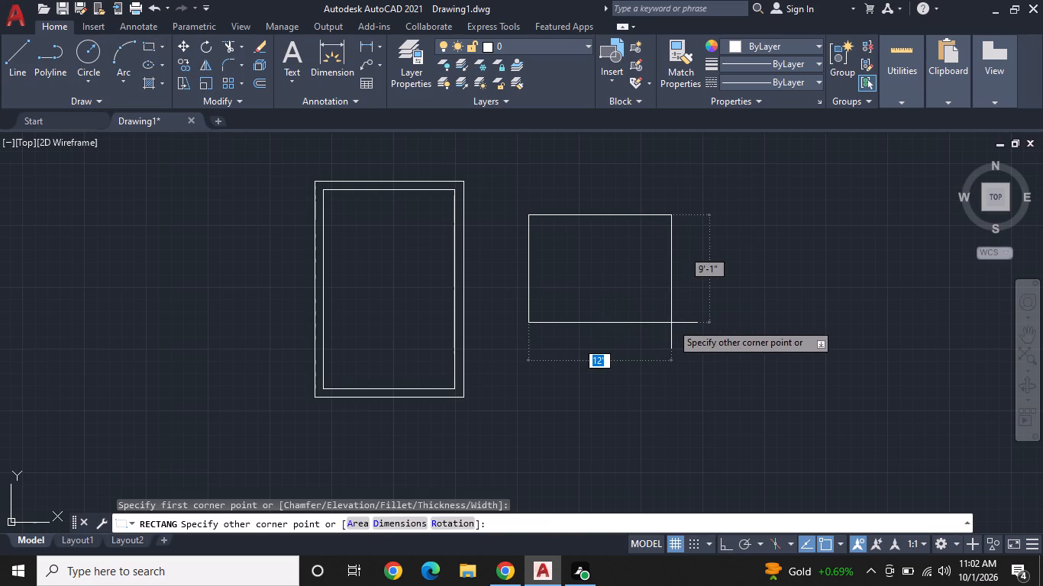
pyautogui.press('d')
pyautogui.press('space')
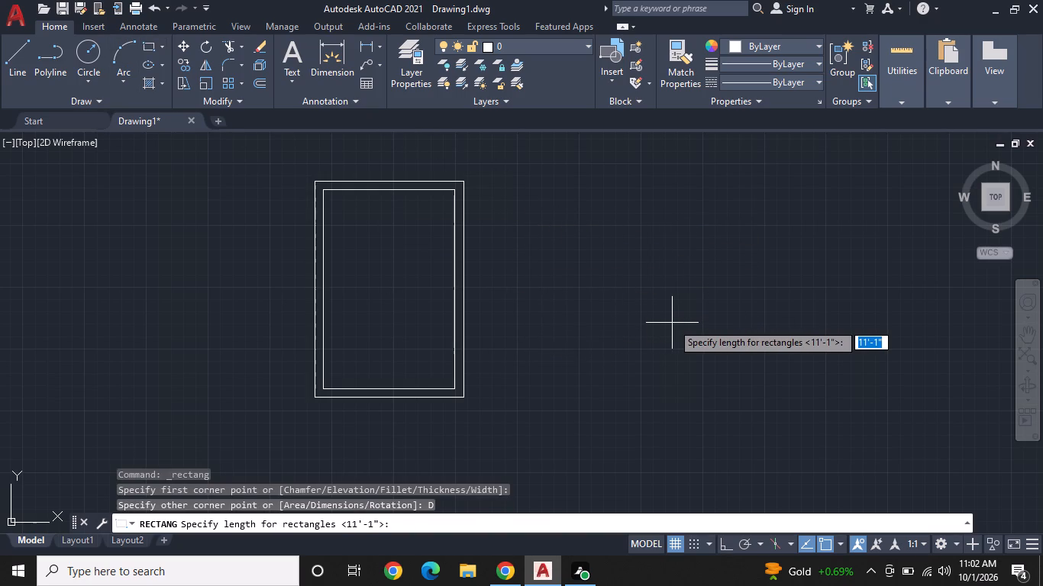
pyautogui.write("5'")
pyautogui.press('Return')
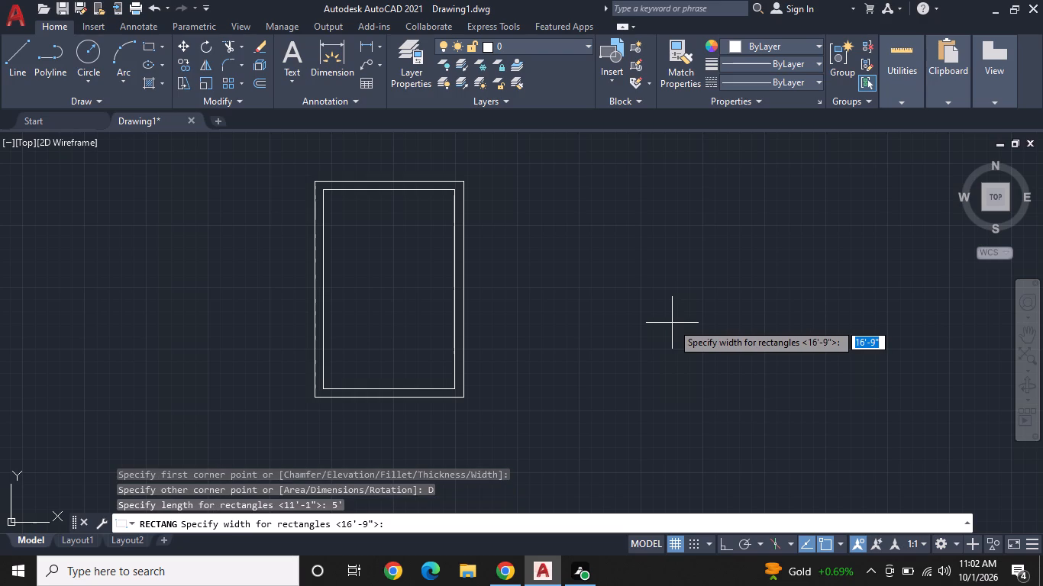
pyautogui.press('9')
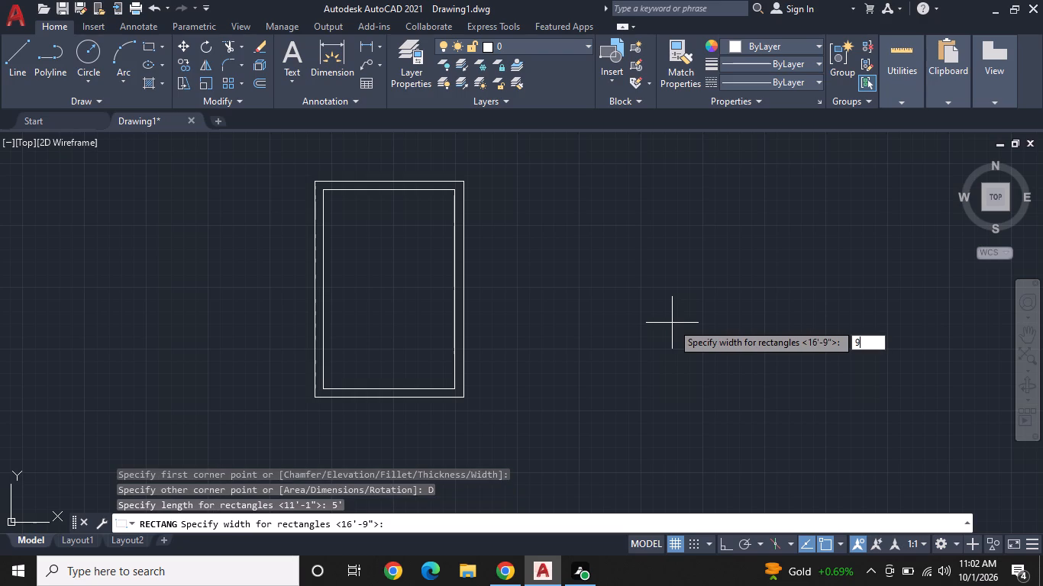
pyautogui.press("'")
pyautogui.press('Return')
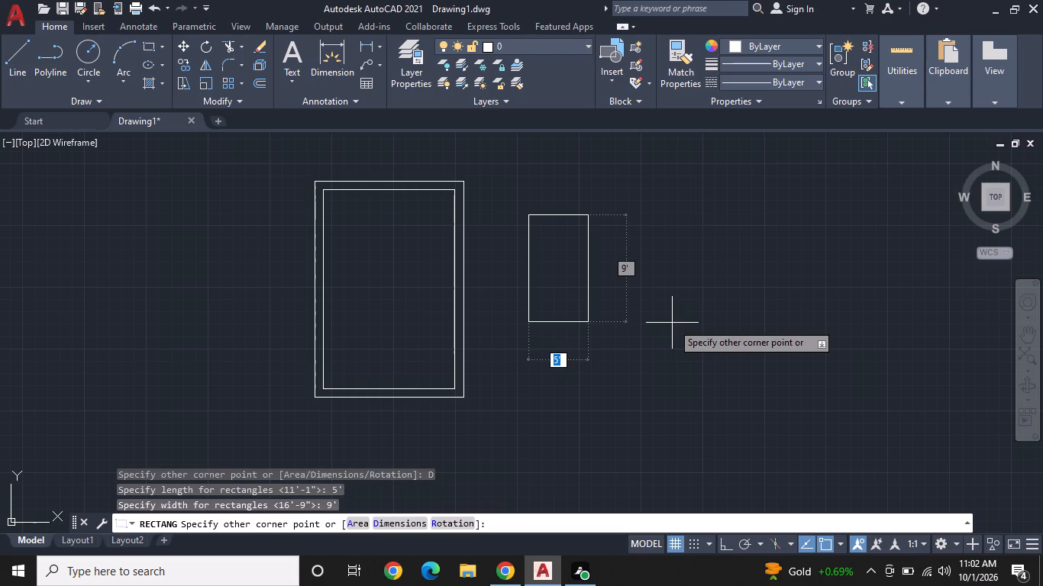
pyautogui.click(673, 324)
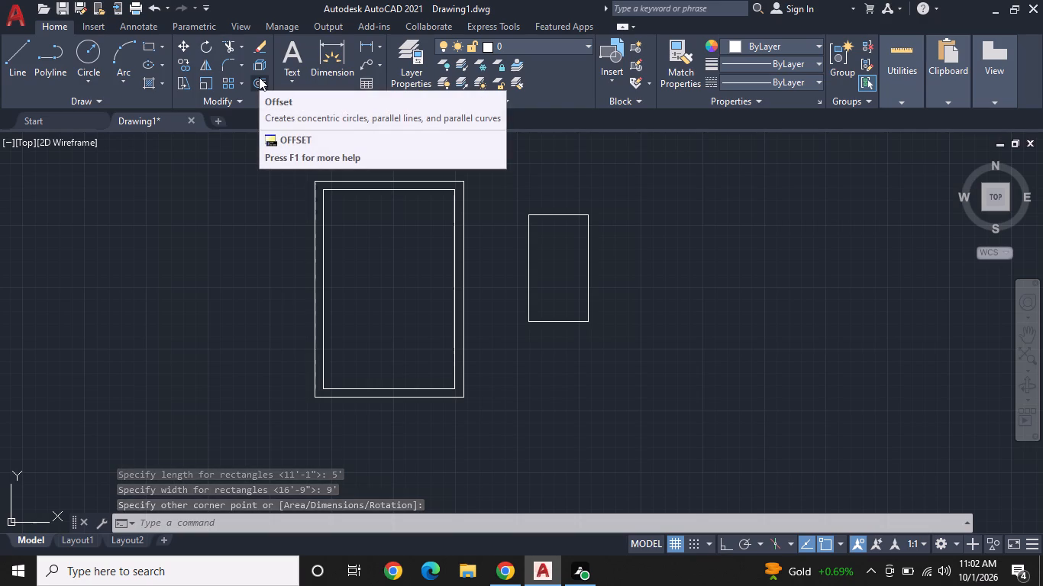
# Offset the 5' by 9' rectangle outward by 9".
pyautogui.click(259, 77)
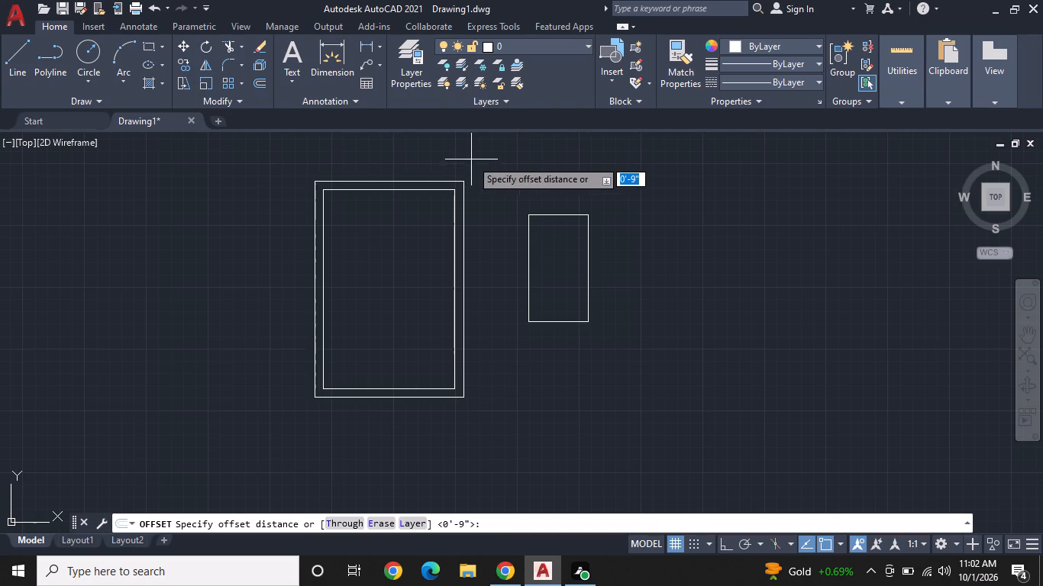
pyautogui.rightClick(471, 159)
pyautogui.click(510, 185)
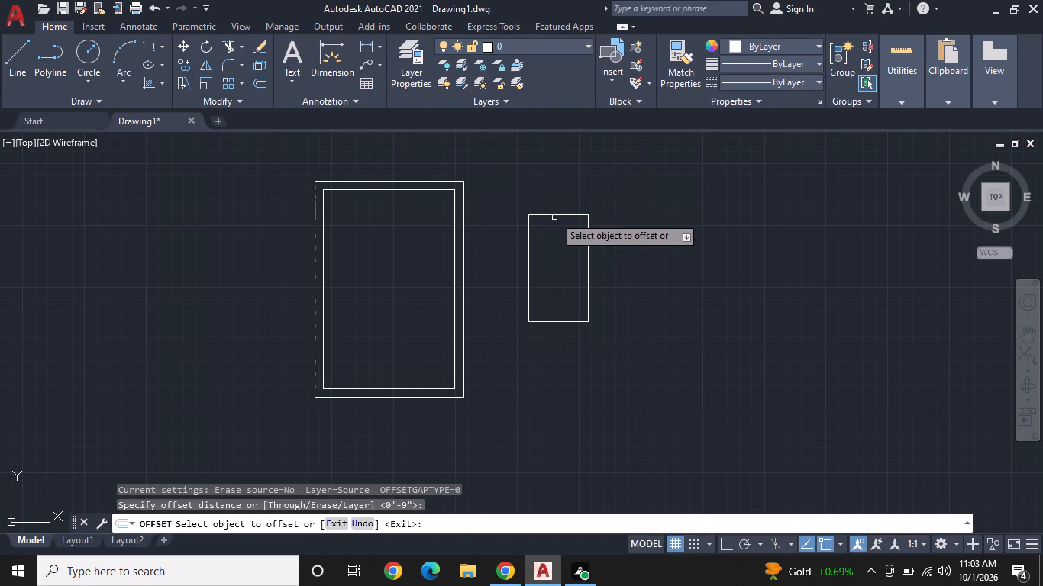
pyautogui.click(555, 214)
pyautogui.click(567, 170)
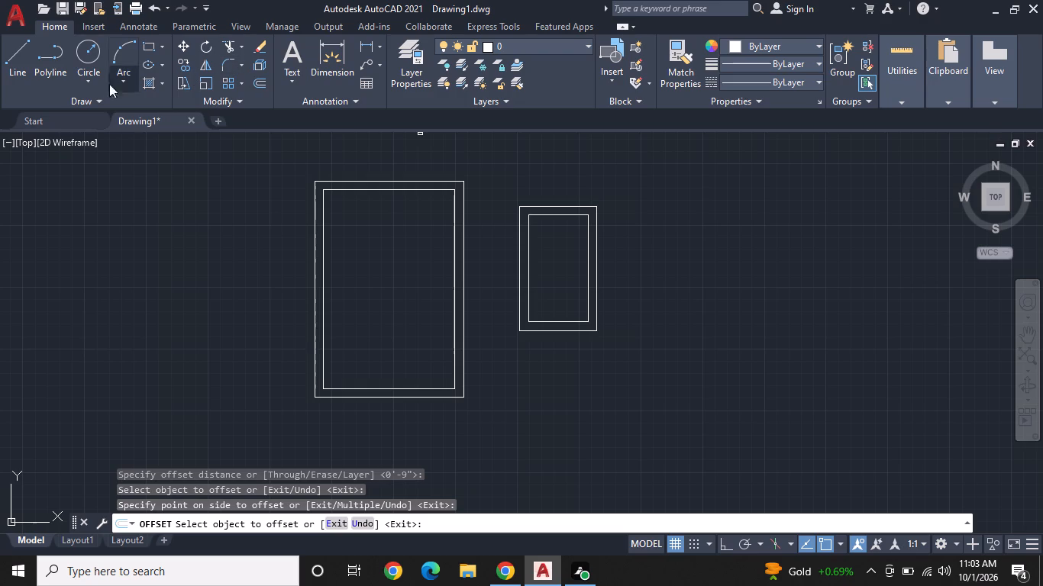
pyautogui.click(5, 60)
pyautogui.press('Escape')
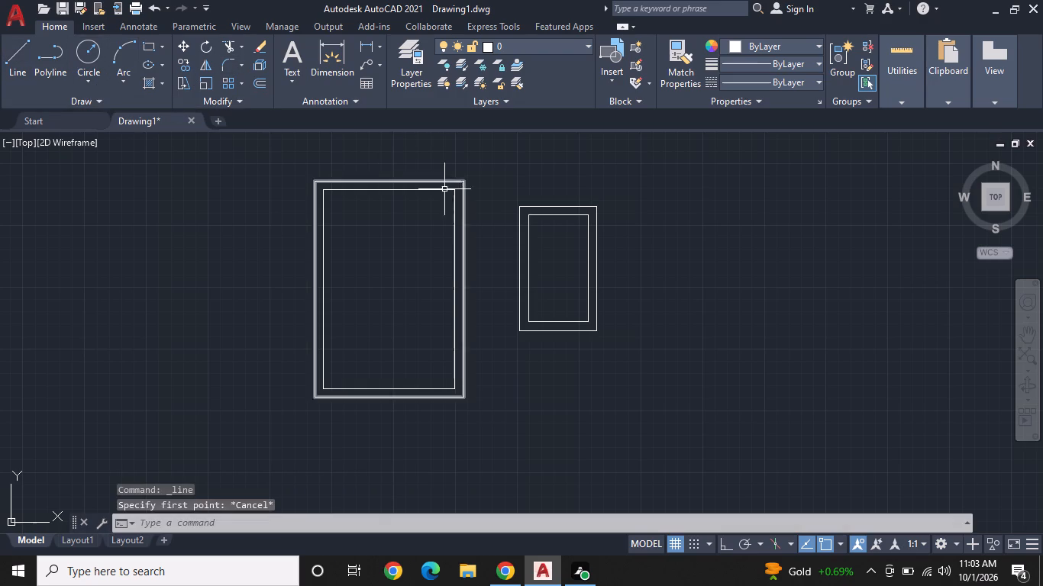
# Move both small rectangles so their outer top-left corner meets the large outer outline's top-right corner.
pyautogui.moveTo(517, 185); pyautogui.dragTo(500, 188)
pyautogui.click(643, 347)
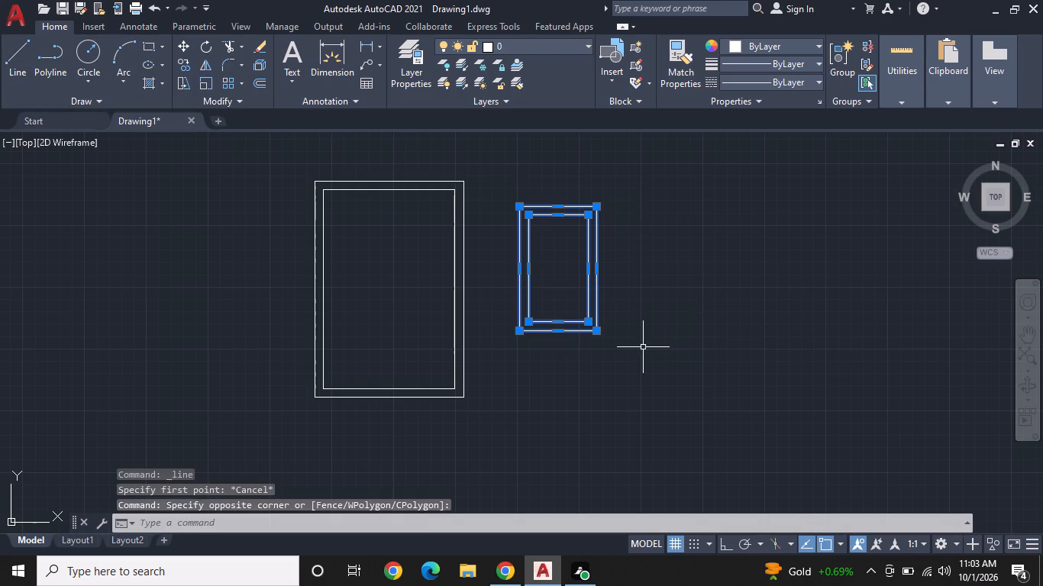
pyautogui.rightClick(638, 346)
pyautogui.click(685, 321)
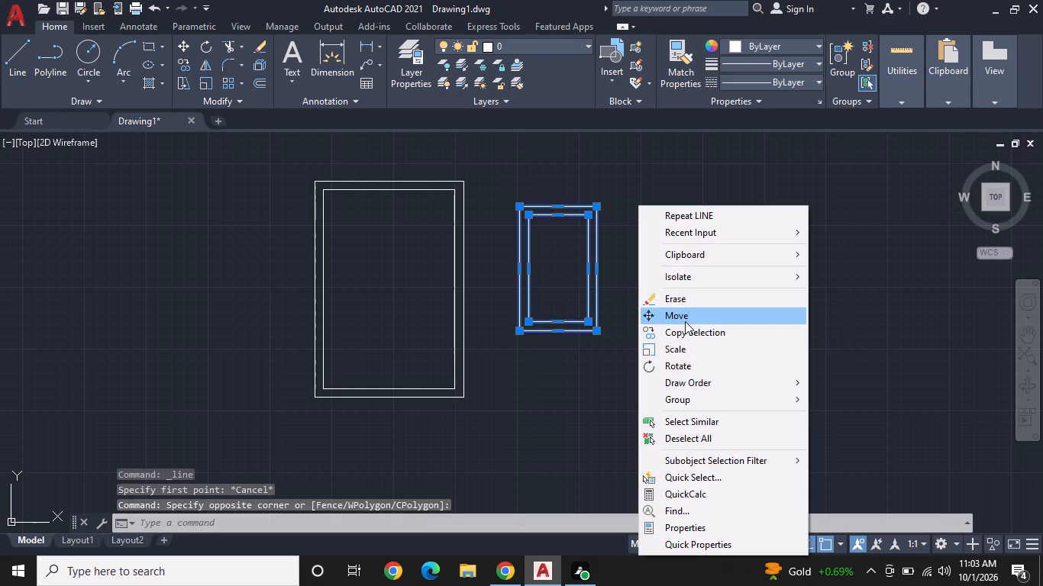
pyautogui.scroll(2, 511, 233)
pyautogui.moveTo(513, 208); pyautogui.dragTo(529, 332, button='middle')
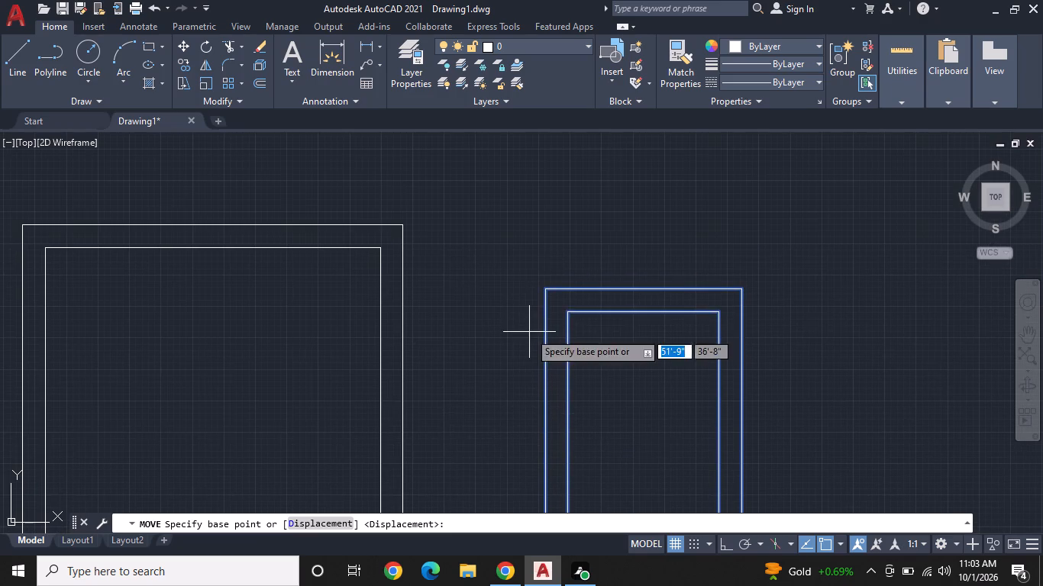
pyautogui.click(544, 291)
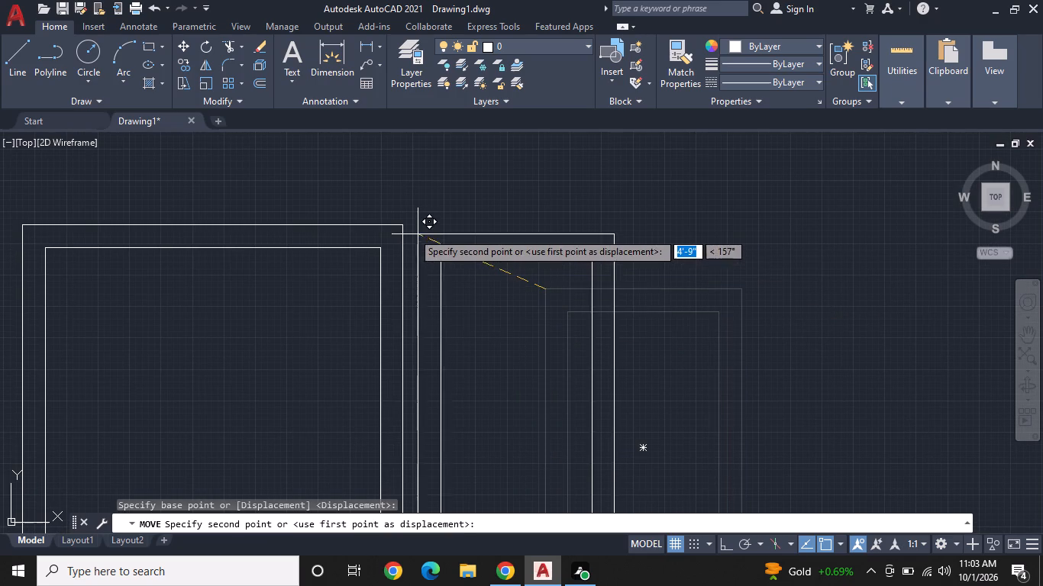
pyautogui.click(400, 229)
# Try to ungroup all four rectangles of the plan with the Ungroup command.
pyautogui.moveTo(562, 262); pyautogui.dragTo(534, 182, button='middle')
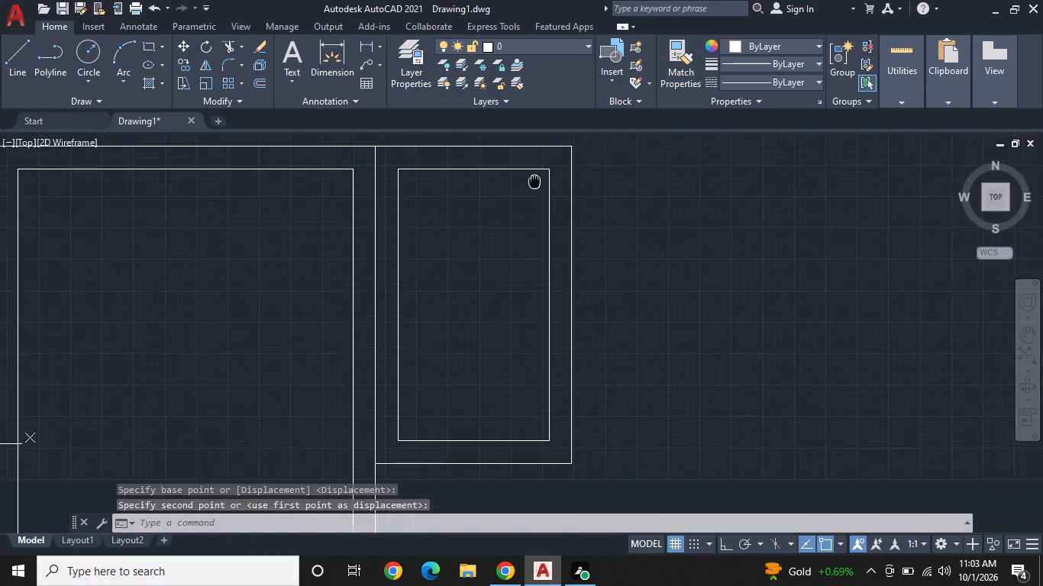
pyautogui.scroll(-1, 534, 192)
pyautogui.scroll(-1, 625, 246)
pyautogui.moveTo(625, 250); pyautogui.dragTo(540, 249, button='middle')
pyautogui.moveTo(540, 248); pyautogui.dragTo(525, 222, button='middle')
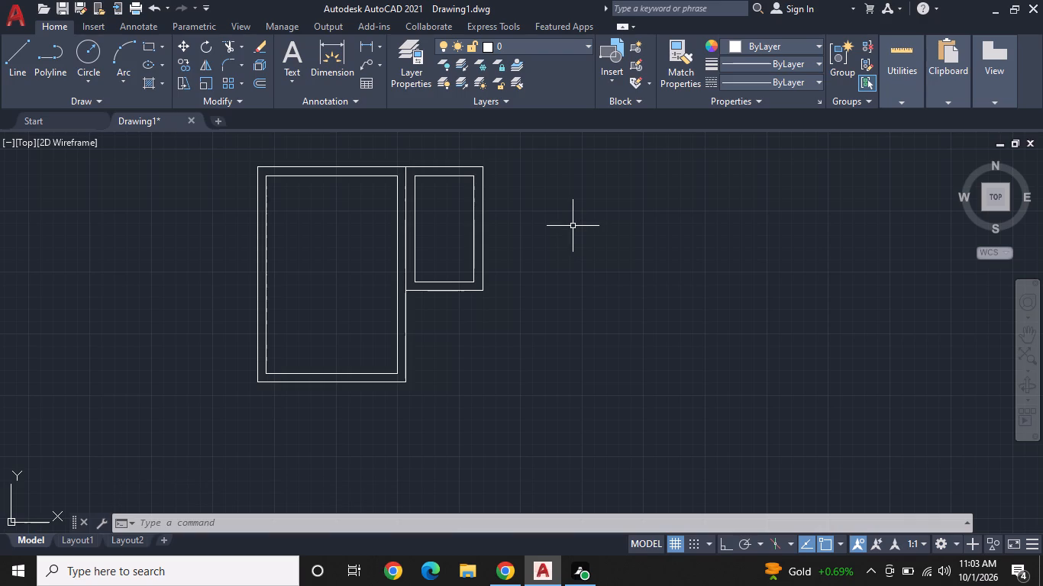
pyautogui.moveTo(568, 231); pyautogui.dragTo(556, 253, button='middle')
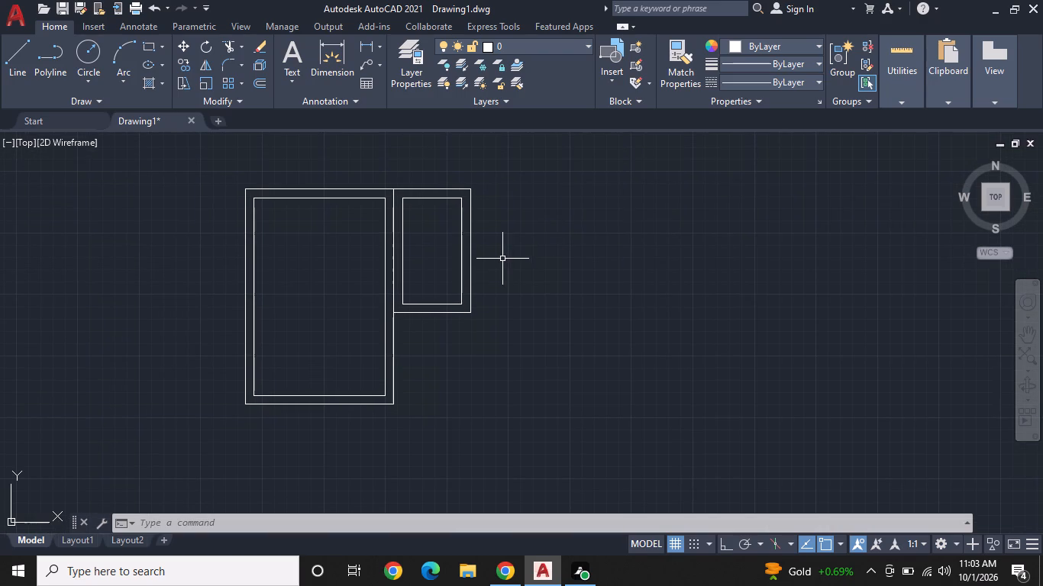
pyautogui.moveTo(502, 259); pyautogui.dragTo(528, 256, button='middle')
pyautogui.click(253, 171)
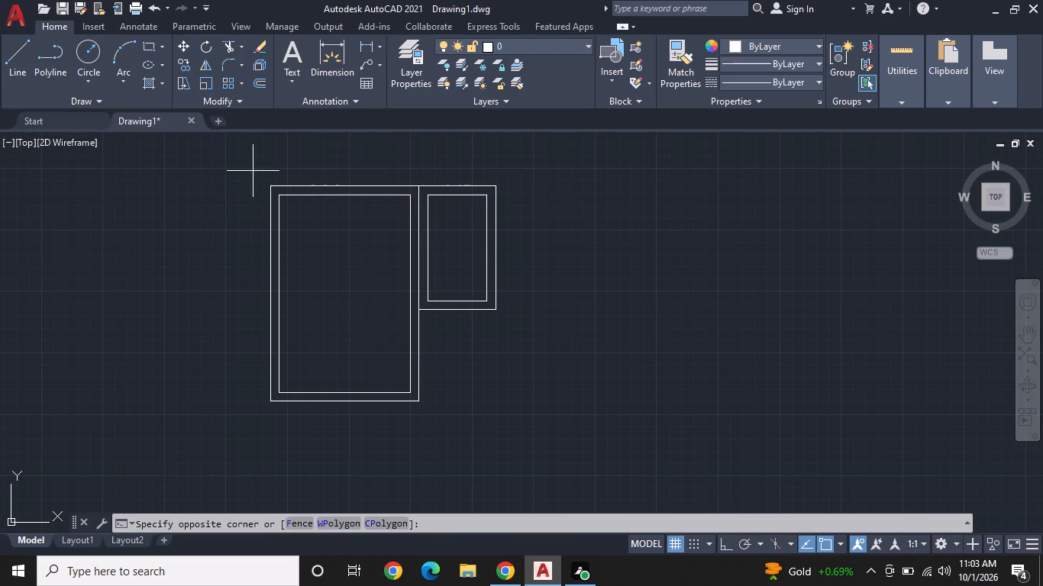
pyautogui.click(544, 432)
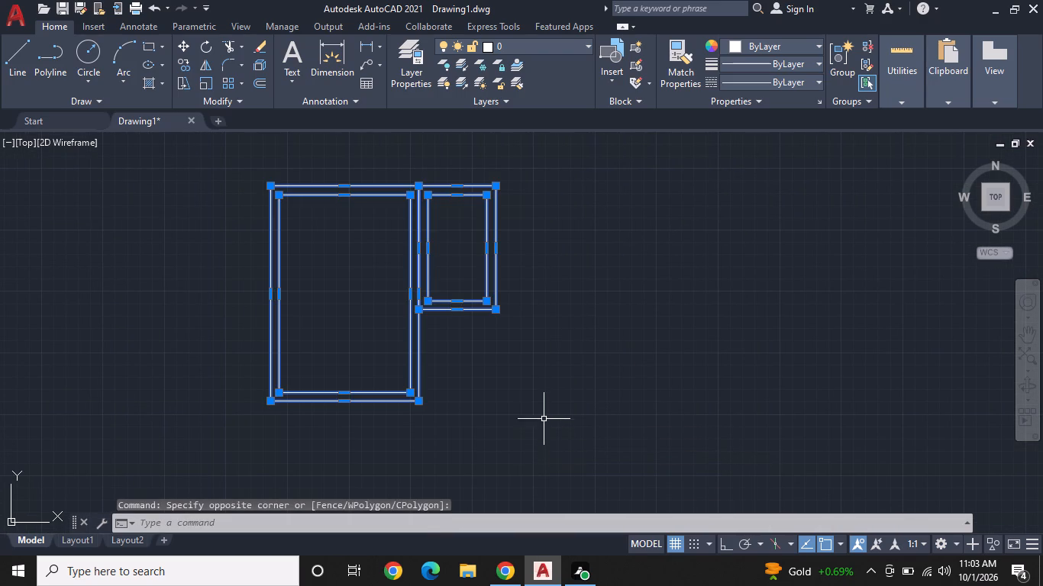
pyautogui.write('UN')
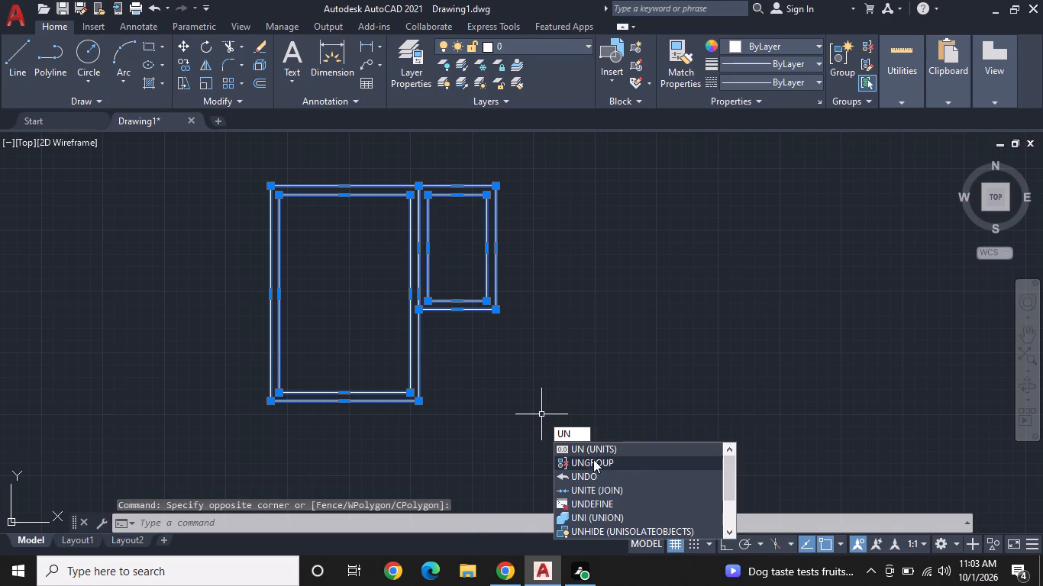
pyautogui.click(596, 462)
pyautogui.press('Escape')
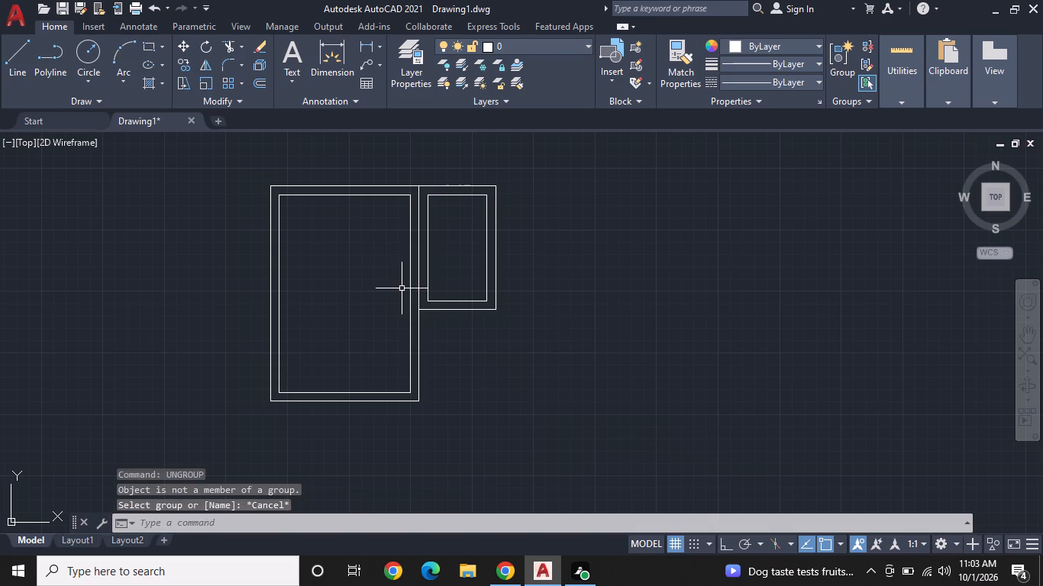
# Make the larger room's inner rectangle a group.
pyautogui.click(410, 304)
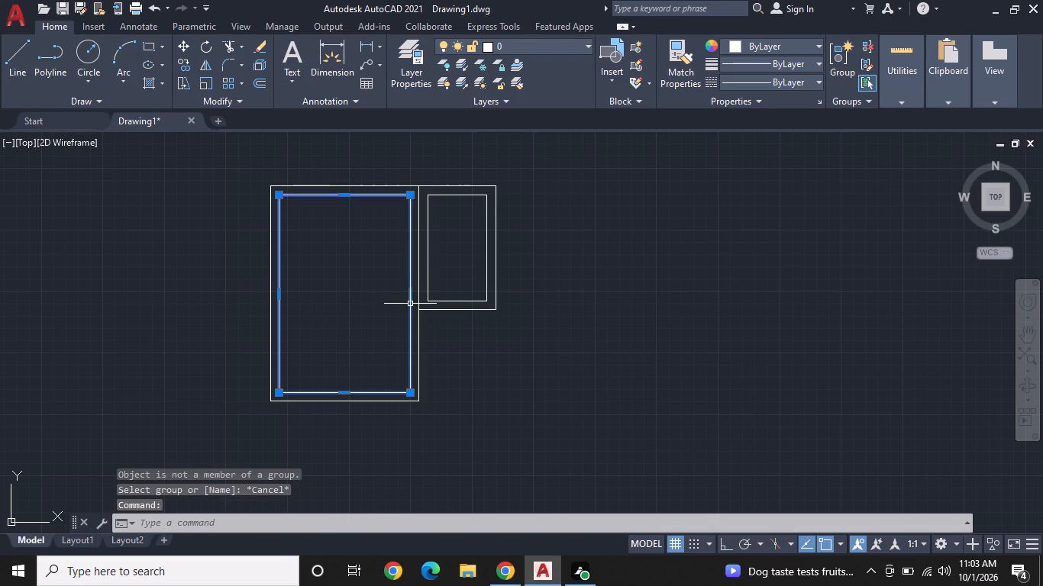
pyautogui.rightClick(410, 304)
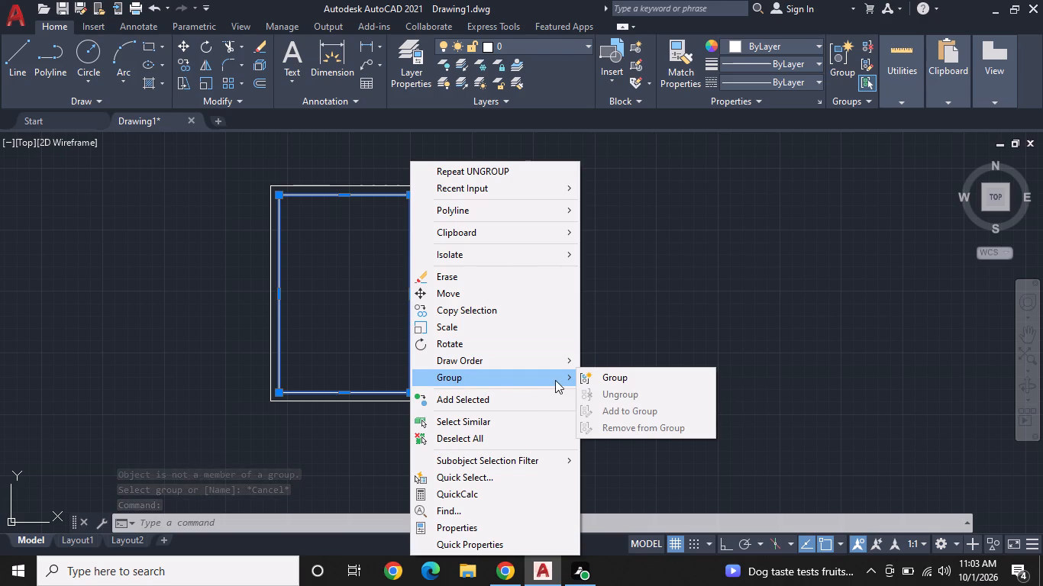
pyautogui.click(590, 375)
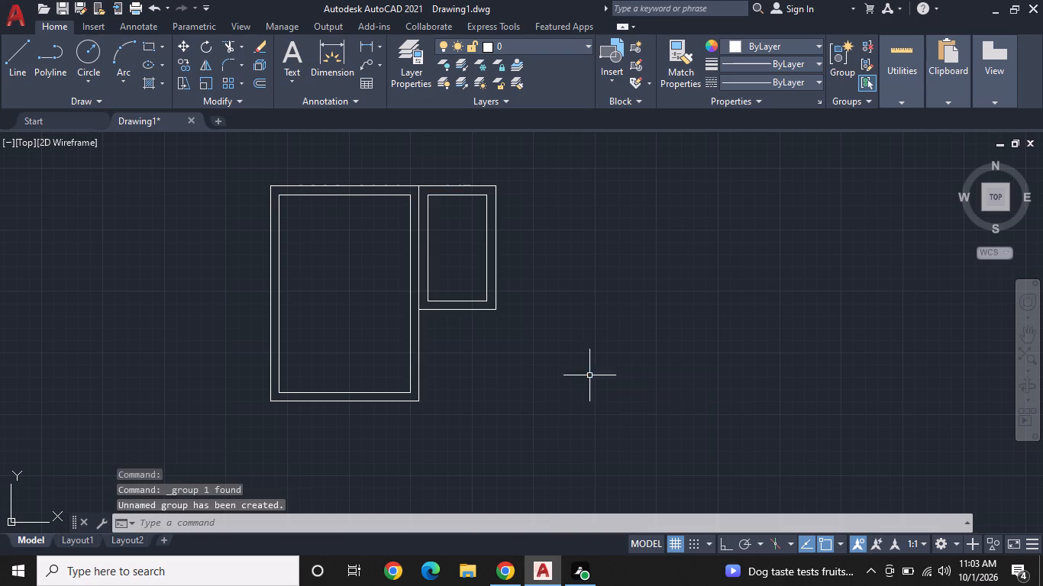
pyautogui.press('Escape')
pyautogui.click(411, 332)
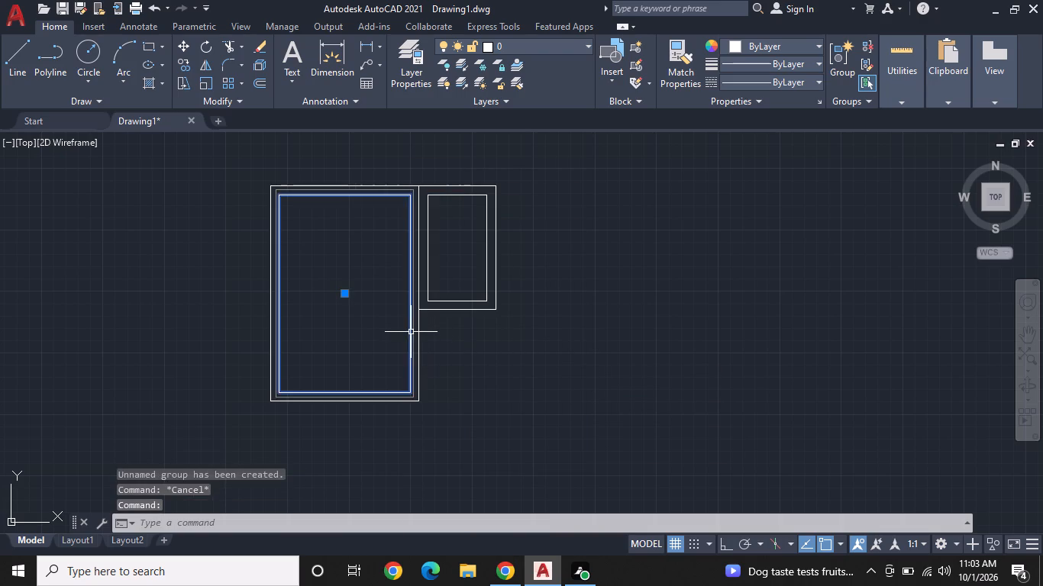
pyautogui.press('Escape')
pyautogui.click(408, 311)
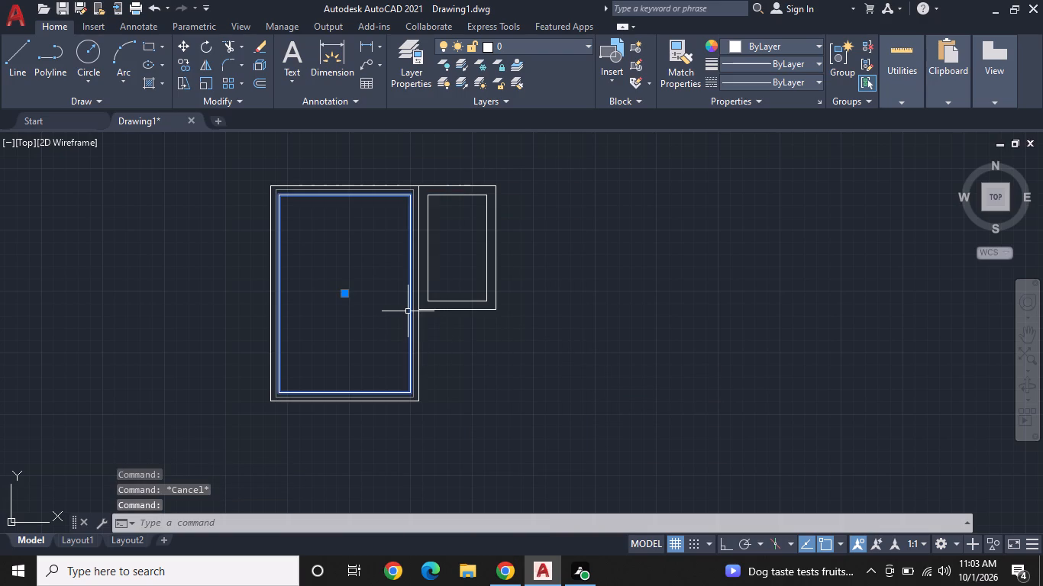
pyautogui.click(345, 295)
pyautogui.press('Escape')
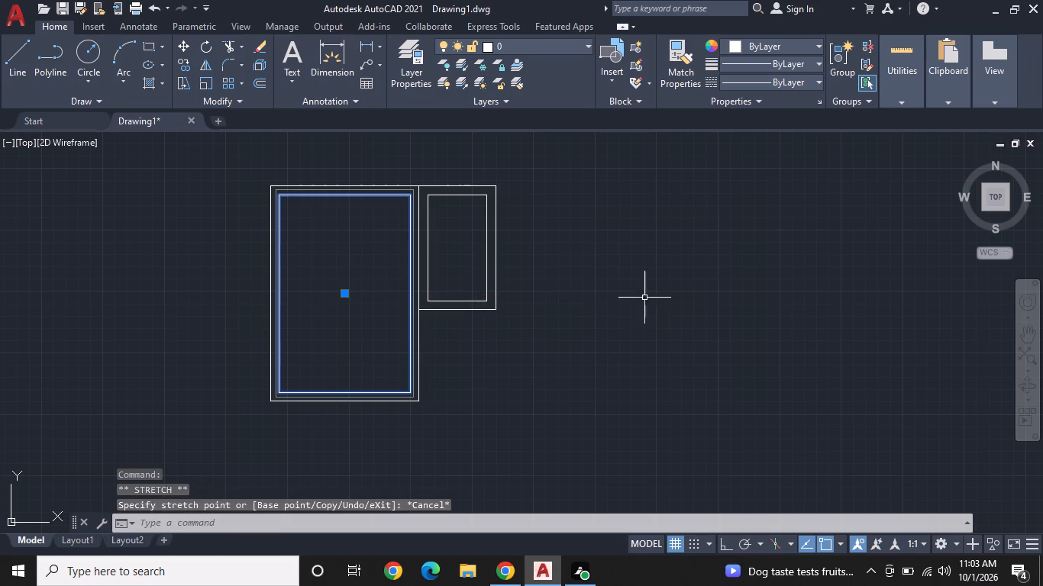
# Erase the small room's inner and outer rectangles beside the larger room.
pyautogui.press('Escape')
pyautogui.press('Escape')
pyautogui.moveTo(503, 230); pyautogui.dragTo(594, 223, button='middle')
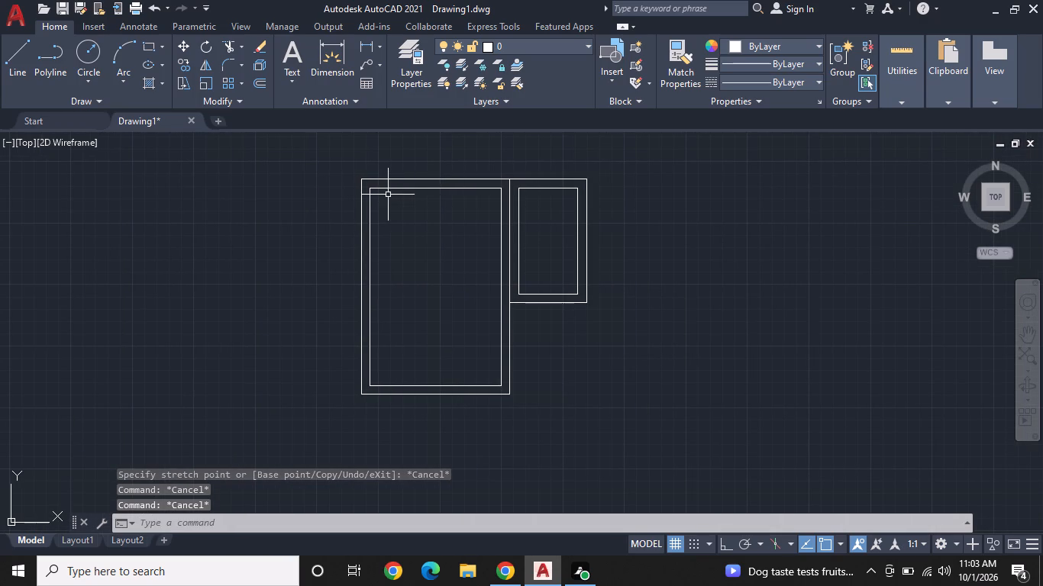
pyautogui.click(568, 187)
pyautogui.rightClick(568, 187)
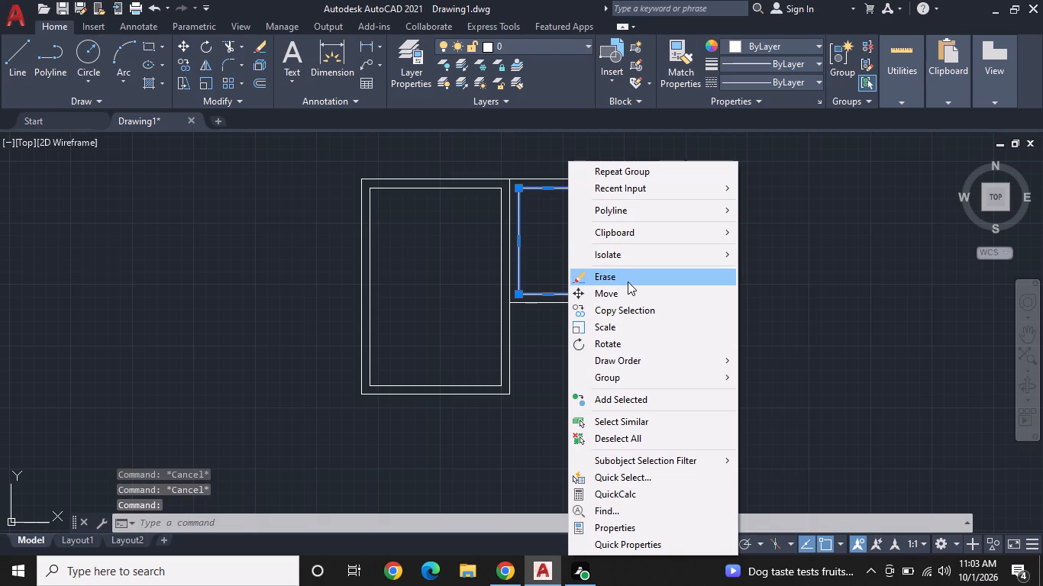
pyautogui.click(628, 282)
pyautogui.click(555, 181)
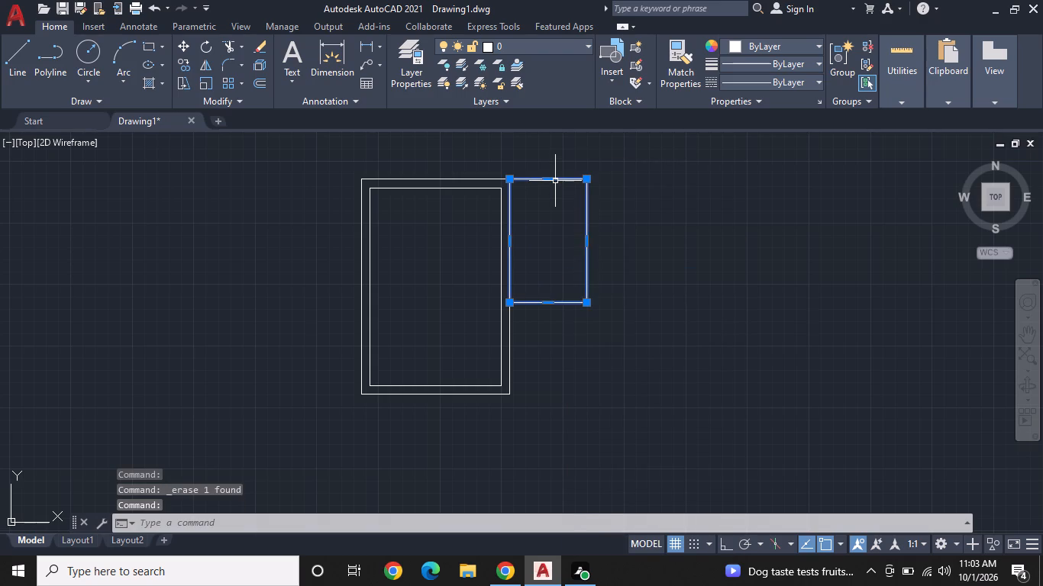
pyautogui.rightClick(555, 181)
pyautogui.click(609, 276)
pyautogui.scroll(1, 534, 227)
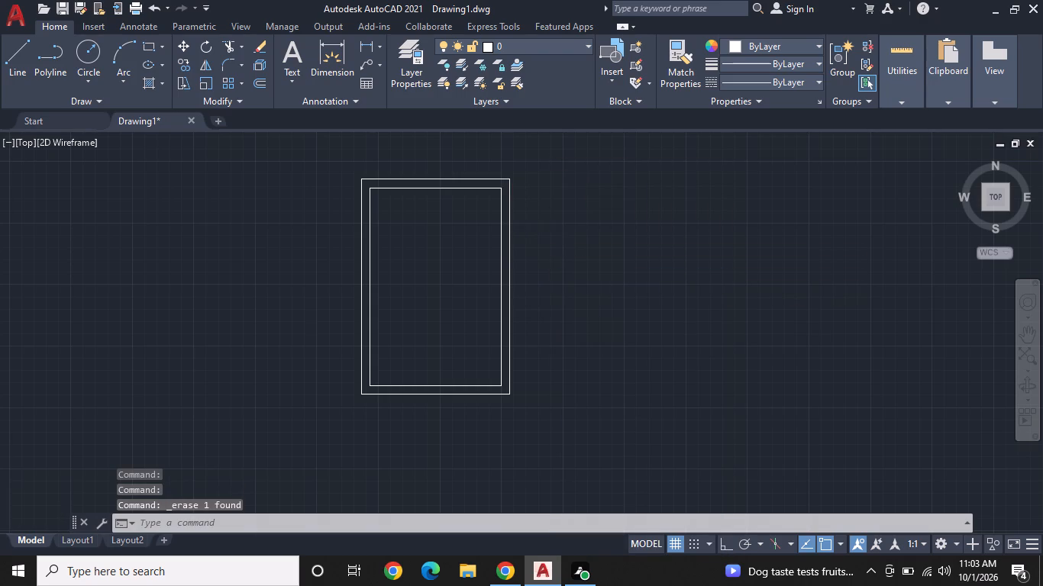
pyautogui.scroll(1, 534, 227)
pyautogui.moveTo(532, 229); pyautogui.dragTo(505, 262, button='middle')
pyautogui.scroll(-2, 488, 266)
pyautogui.moveTo(477, 250); pyautogui.dragTo(480, 230, button='middle')
# Draw a line with Ortho on from the larger room's inner top-right corner across the 9" wall, continuing 5' further right.
pyautogui.click(13, 63)
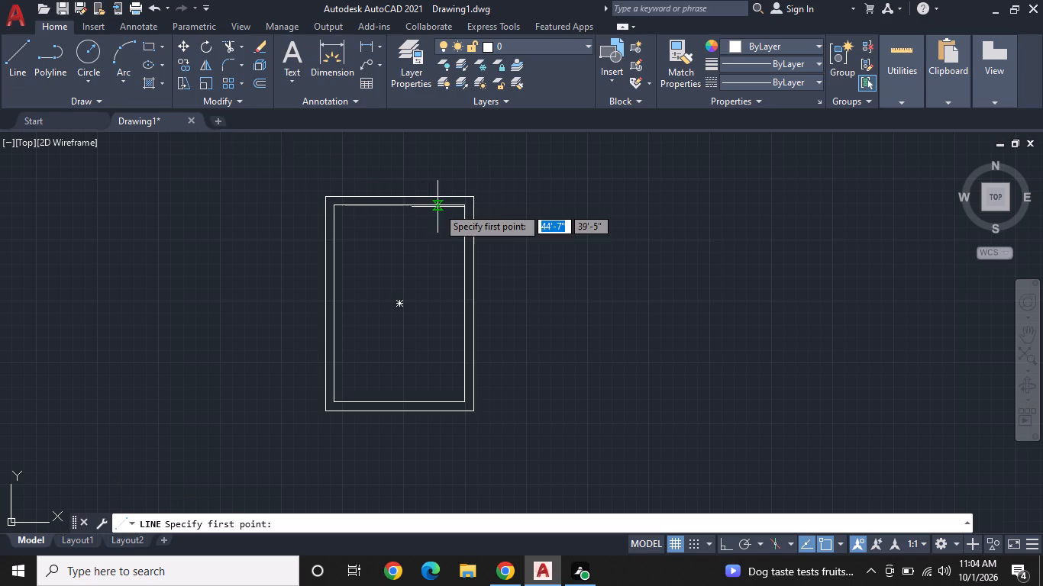
pyautogui.scroll(3, 473, 211)
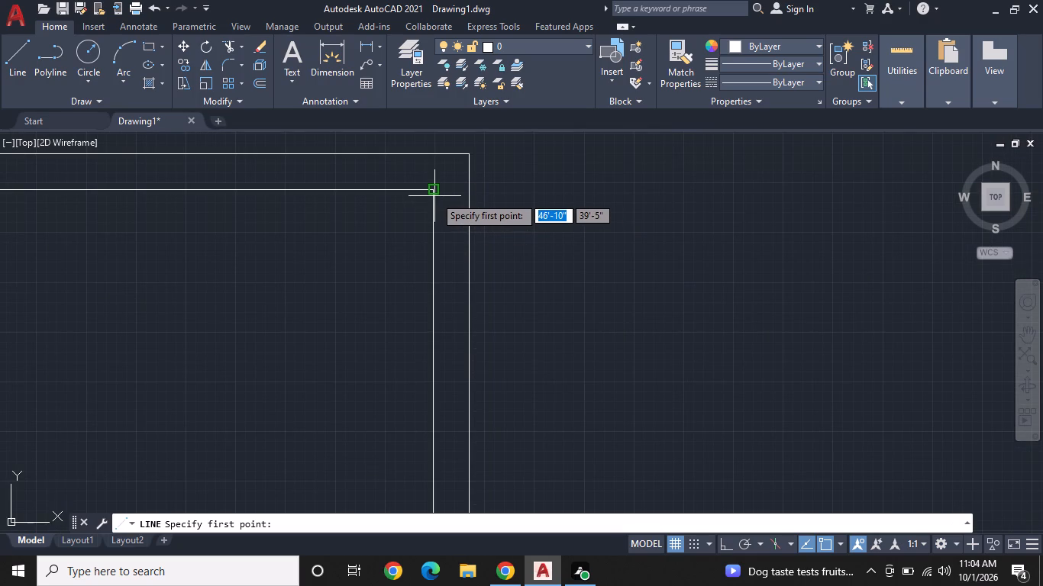
pyautogui.click(433, 193)
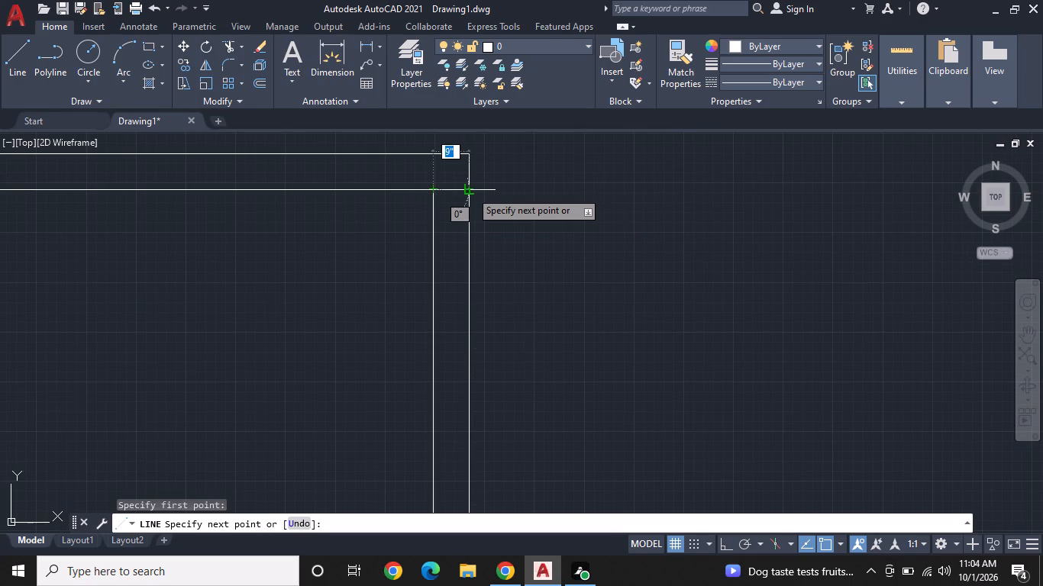
pyautogui.scroll(2, 470, 191)
pyautogui.press('F8')
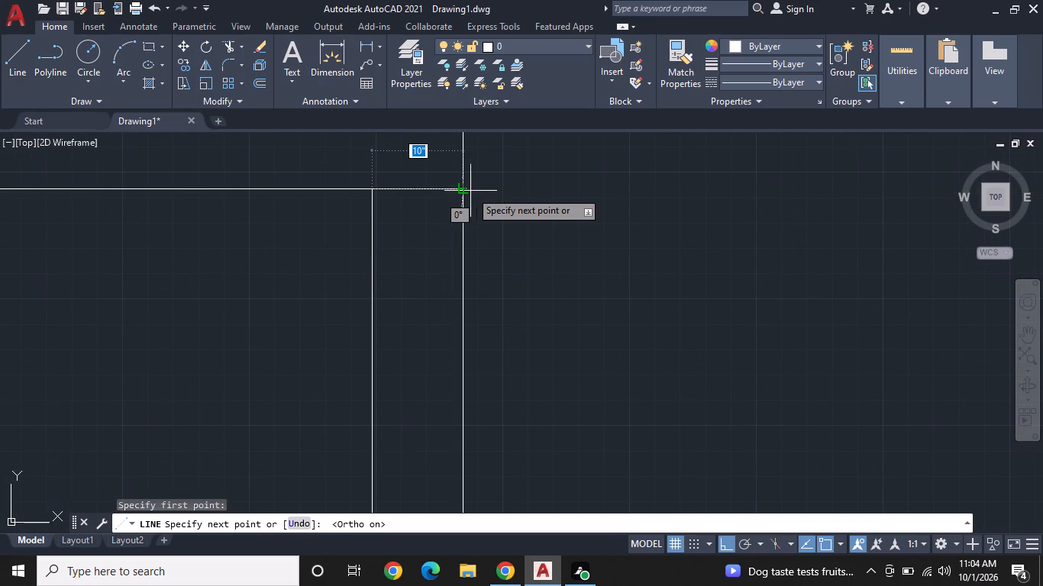
pyautogui.click(467, 188)
pyautogui.moveTo(744, 195); pyautogui.dragTo(730, 195, button='middle')
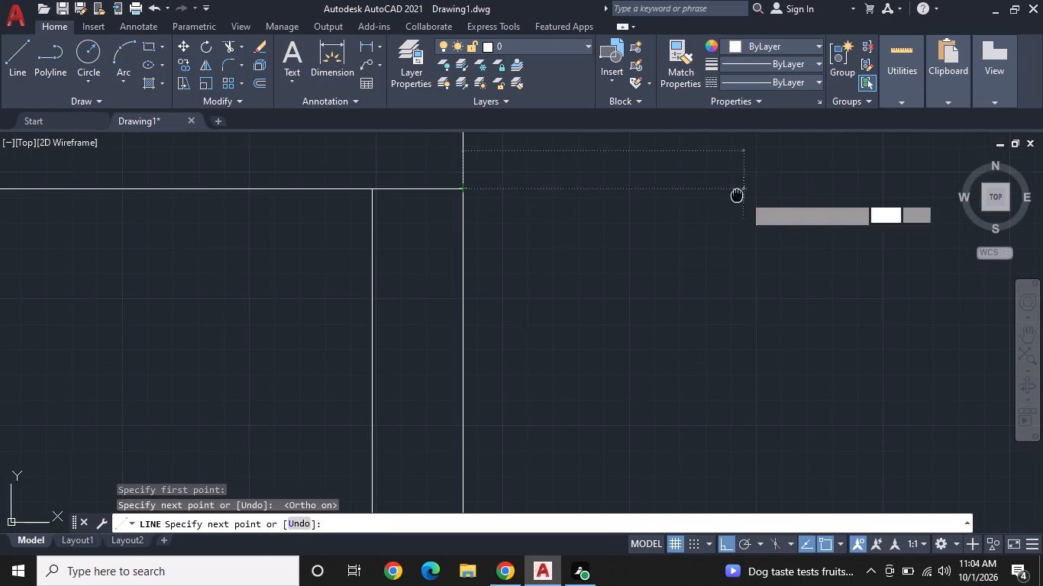
pyautogui.moveTo(730, 195); pyautogui.dragTo(582, 195, button='middle')
pyautogui.scroll(-3, 580, 195)
pyautogui.moveTo(768, 201); pyautogui.dragTo(580, 221, button='middle')
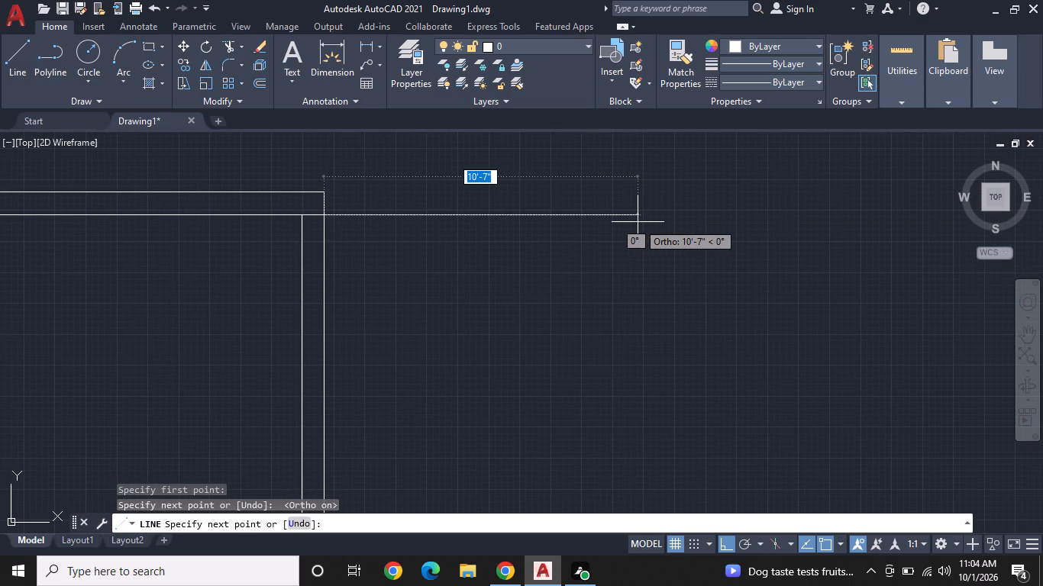
pyautogui.write("5'")
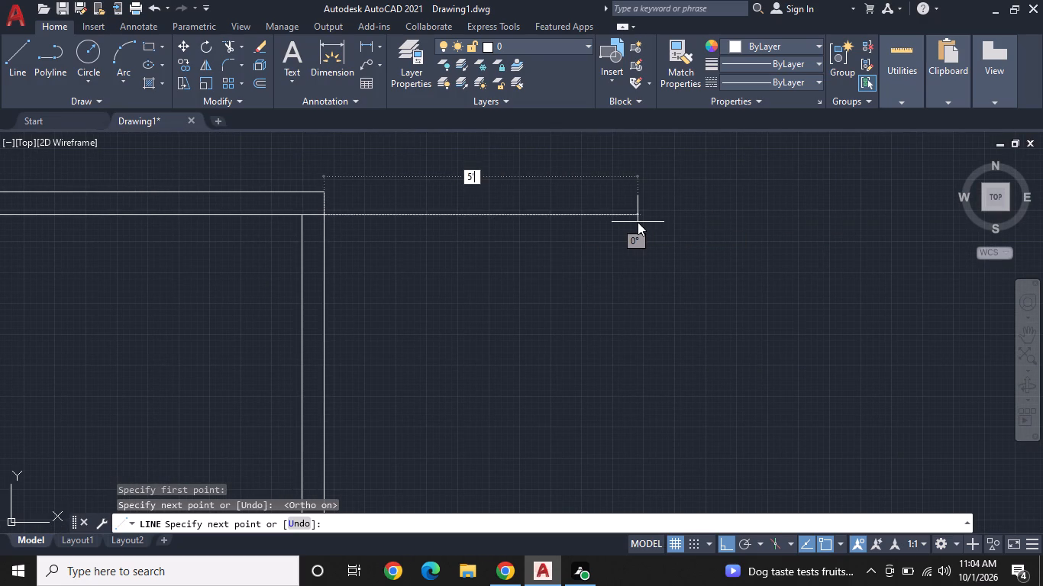
pyautogui.press('Return')
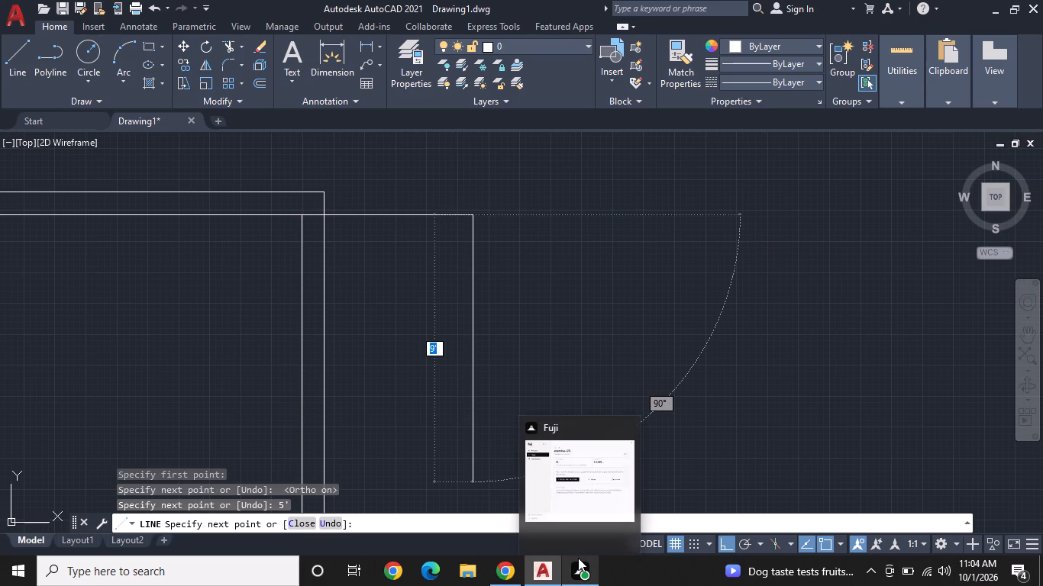
pyautogui.press('Return')
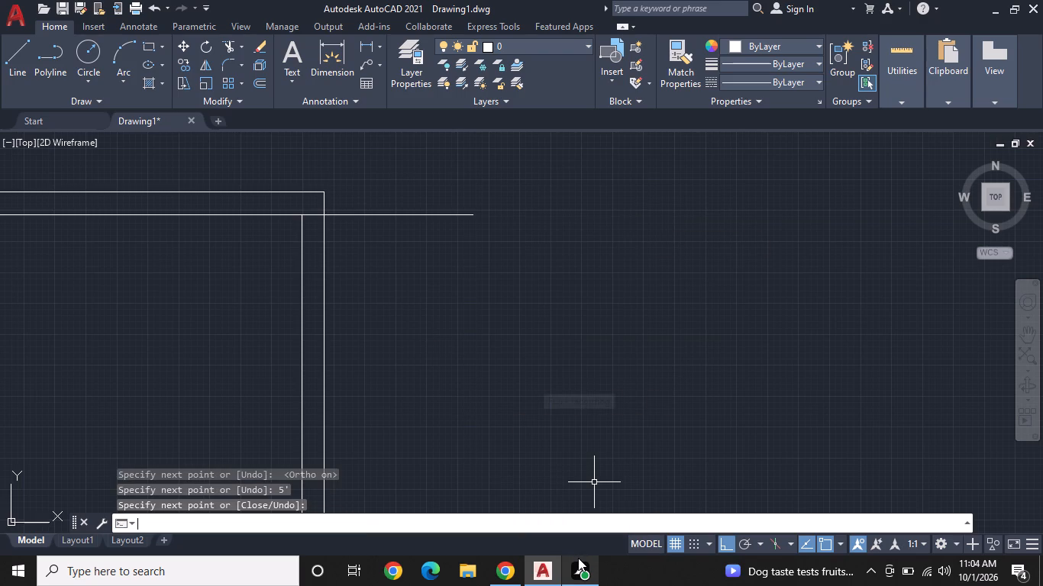
# Draw a 9' line down from the top line's right end, continuing left to meet the larger room's outer wall.
pyautogui.press('space')
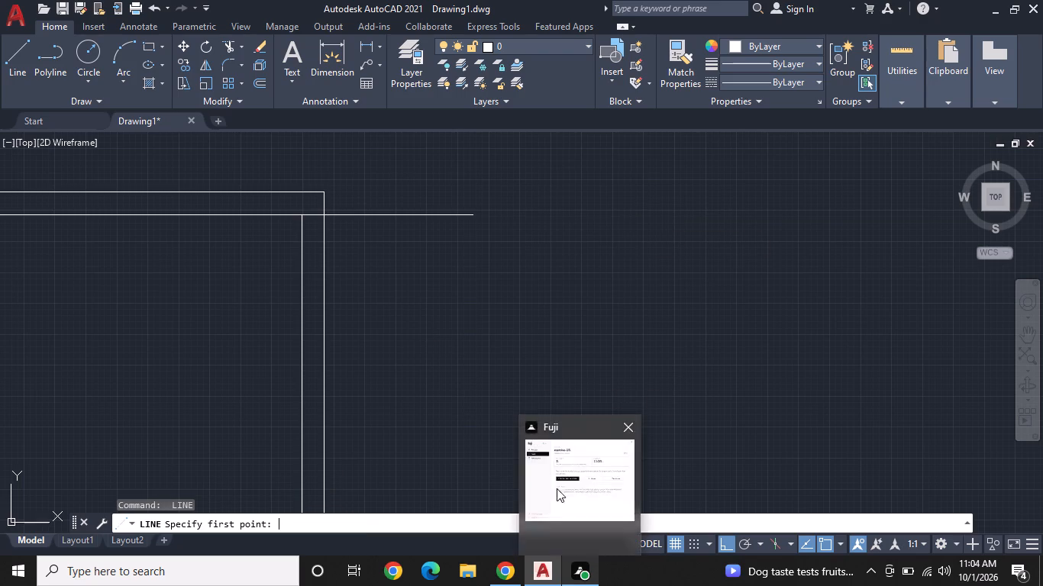
pyautogui.click(469, 211)
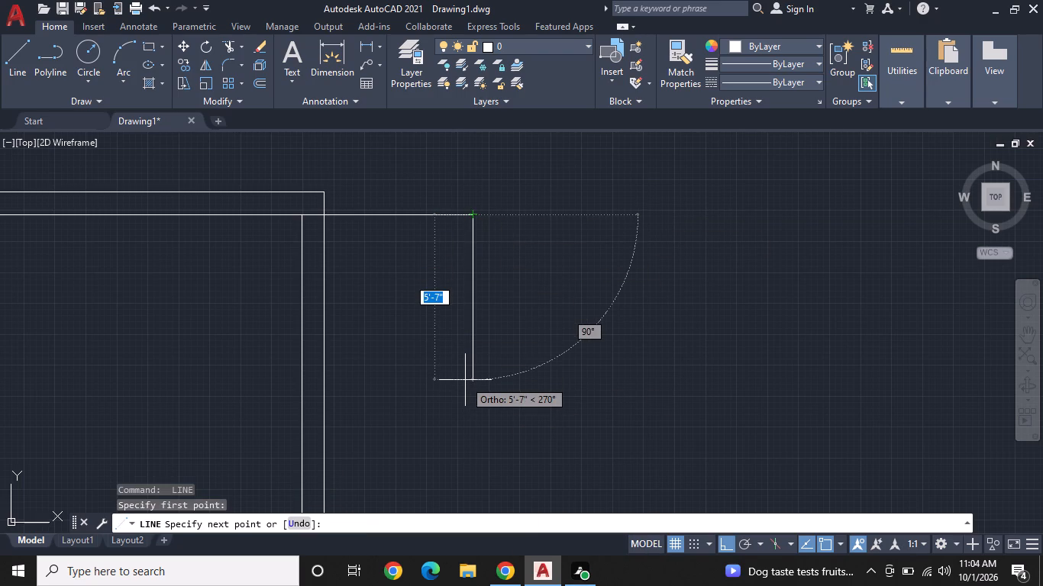
pyautogui.write("9'")
pyautogui.press('Return')
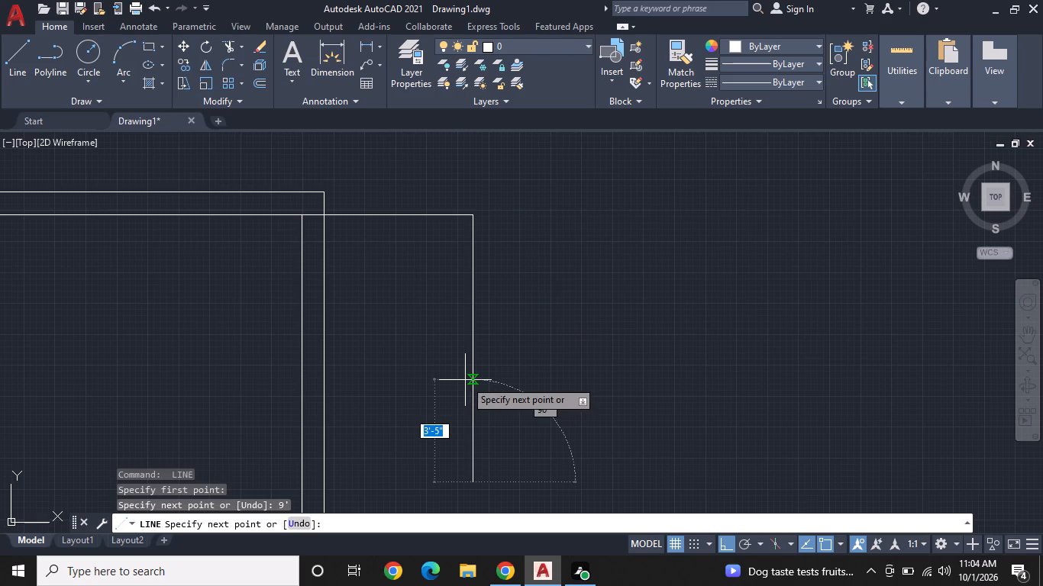
pyautogui.click(327, 482)
pyautogui.press('Escape')
# Offset the small room's top line upward by 9".
pyautogui.moveTo(395, 460); pyautogui.dragTo(396, 388, button='middle')
pyautogui.scroll(-1, 399, 380)
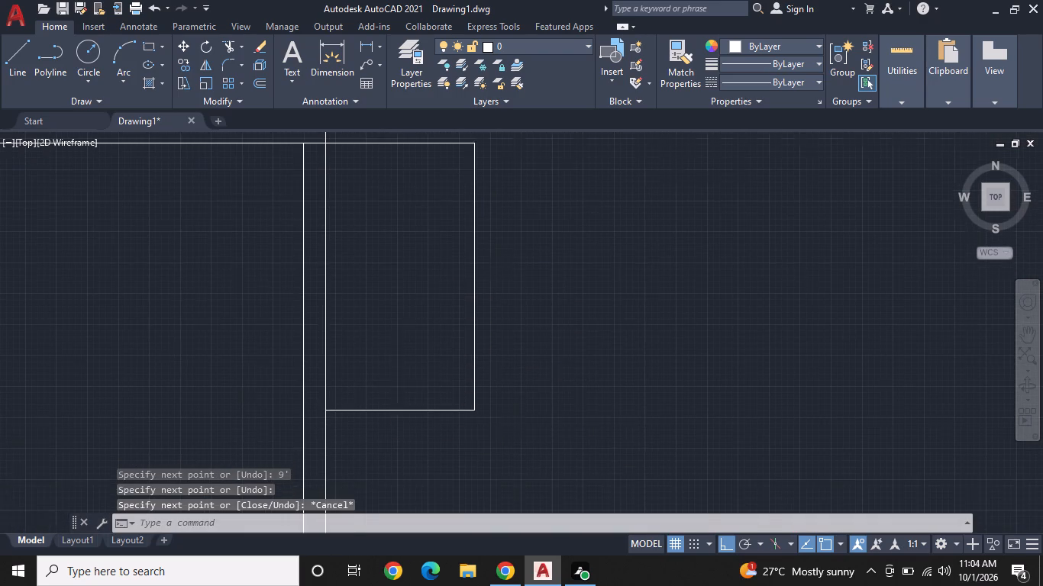
pyautogui.moveTo(415, 273); pyautogui.dragTo(415, 292, button='middle')
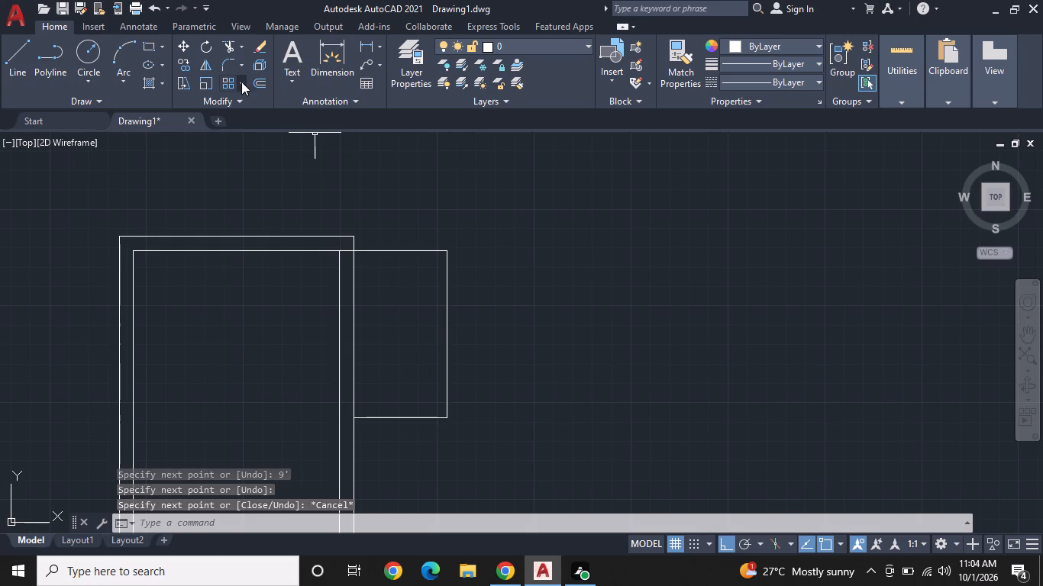
pyautogui.click(258, 78)
pyautogui.rightClick(402, 233)
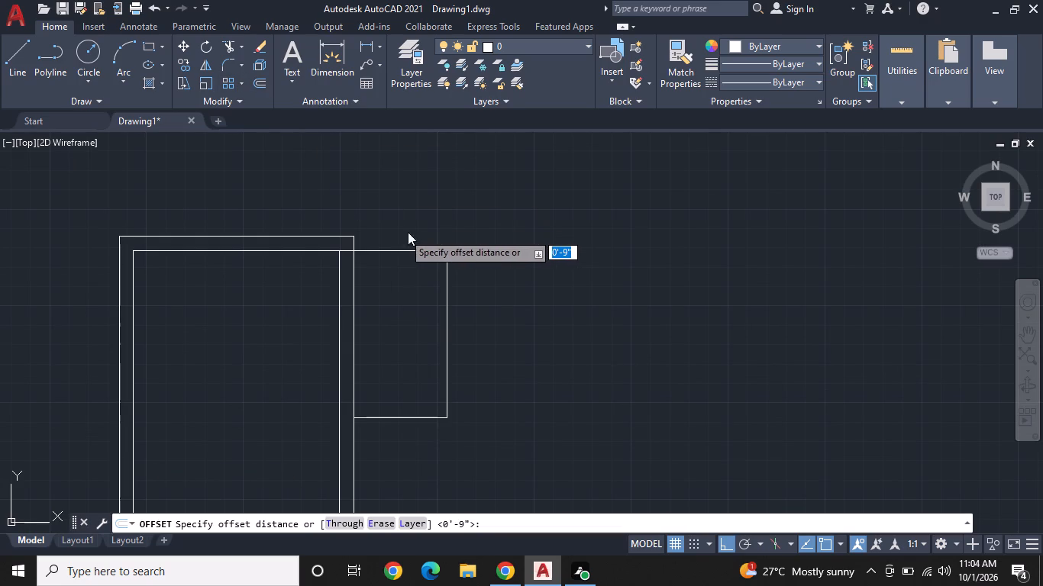
pyautogui.click(481, 247)
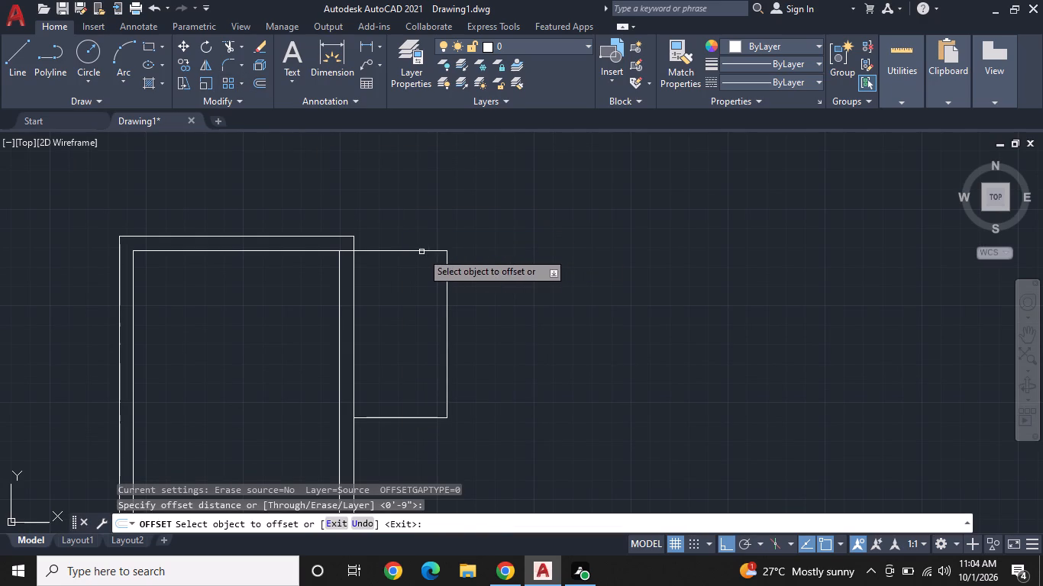
pyautogui.click(421, 252)
pyautogui.click(452, 212)
# Offset the small room's 9' right-hand line outward by 3".
pyautogui.click(447, 304)
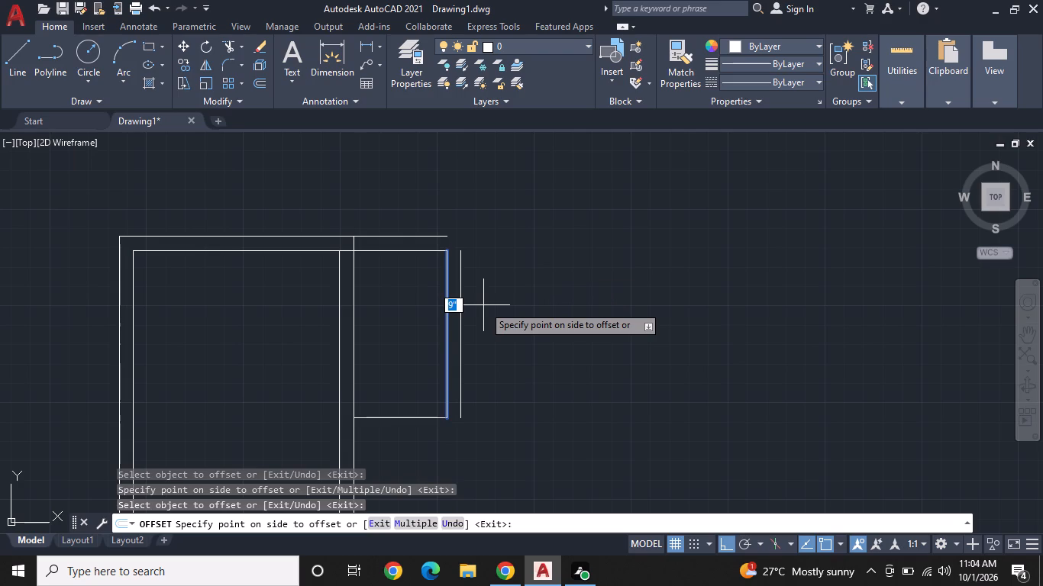
pyautogui.press('BackSpace')
pyautogui.write('3"')
pyautogui.press('Return')
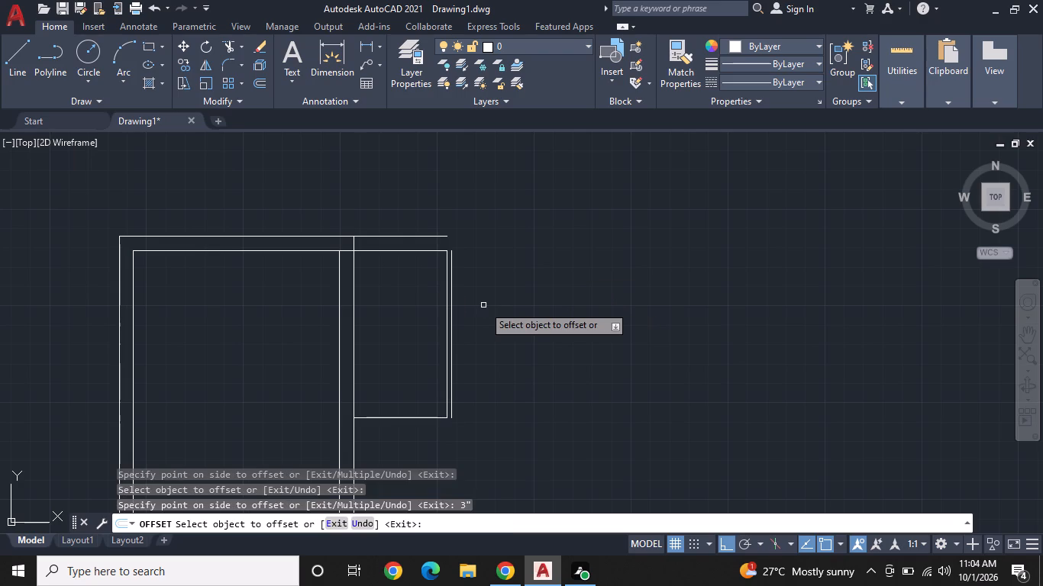
pyautogui.moveTo(488, 306); pyautogui.dragTo(533, 315, button='middle')
pyautogui.press('Escape')
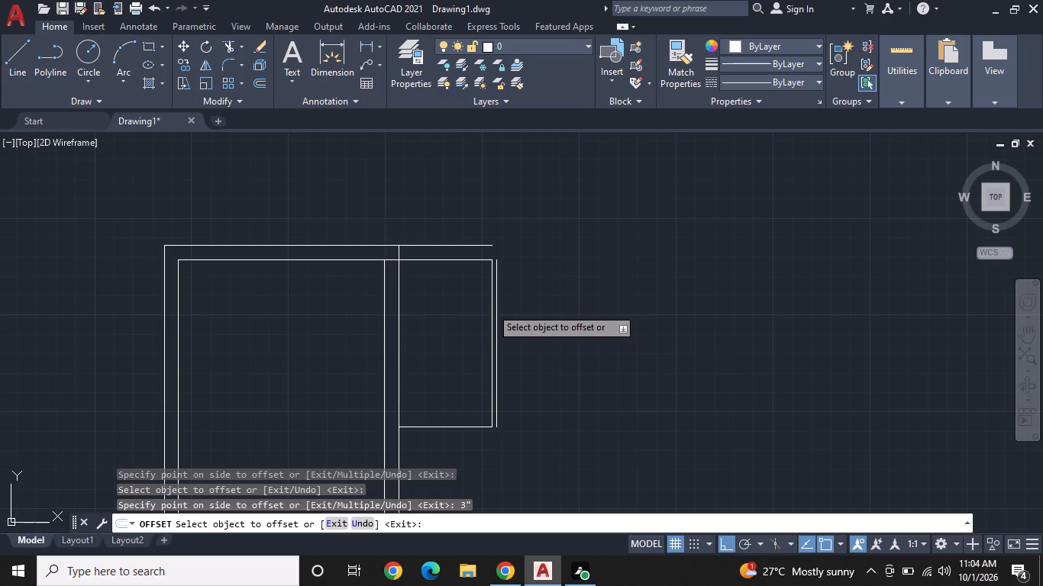
# Draw a line 11' right from the upper end of the 3" offset line, continuing 12' straight down.
pyautogui.click(22, 50)
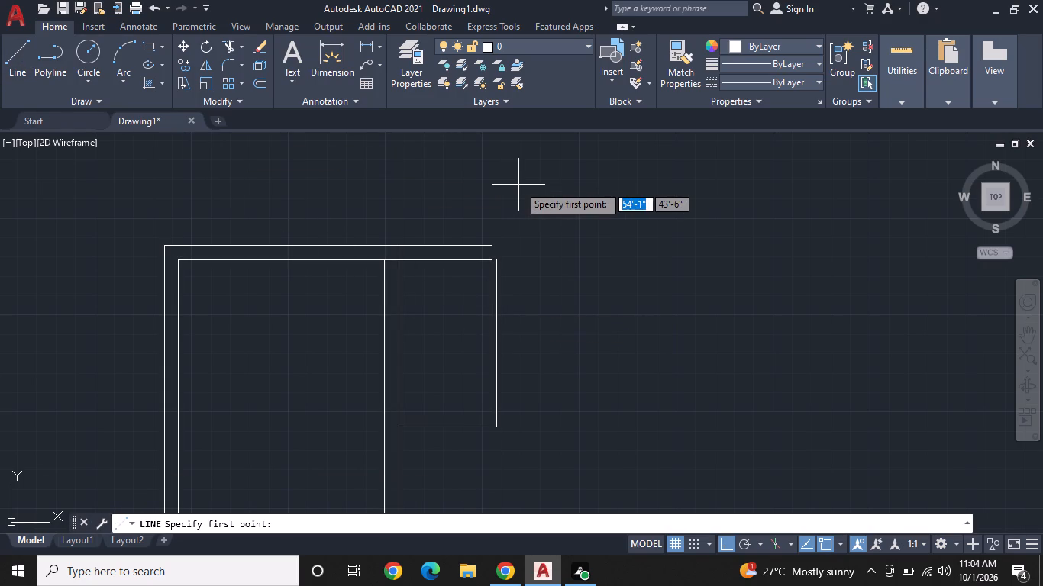
pyautogui.scroll(1, 521, 182)
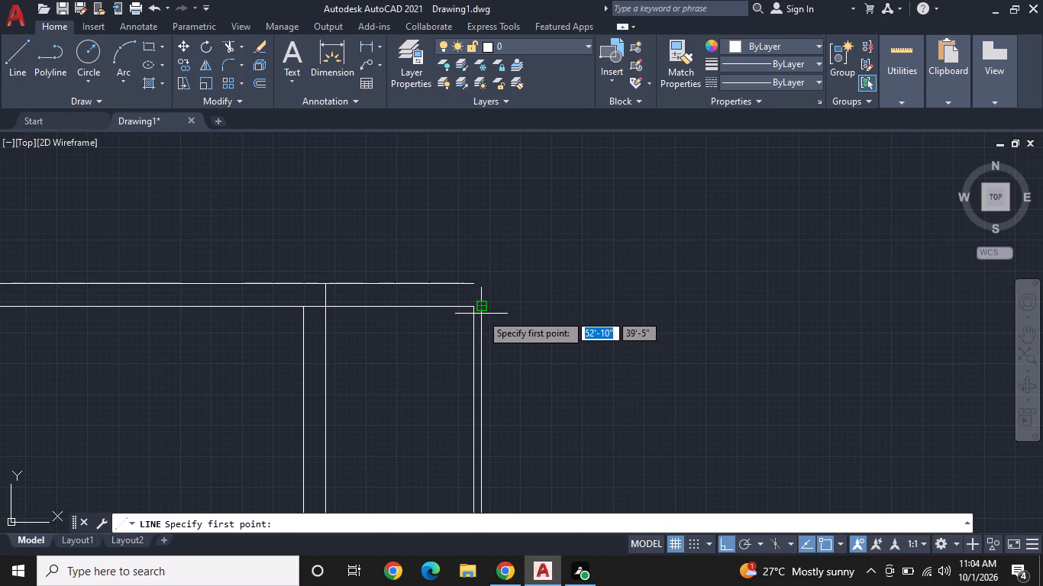
pyautogui.click(482, 305)
pyautogui.moveTo(689, 311); pyautogui.dragTo(668, 275, button='middle')
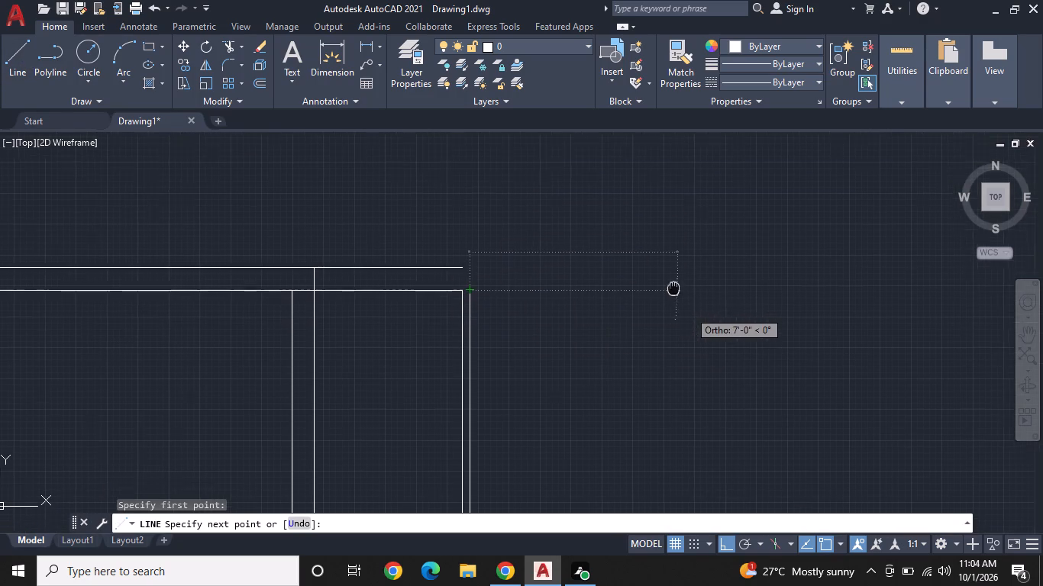
pyautogui.moveTo(668, 275); pyautogui.dragTo(657, 258, button='middle')
pyautogui.scroll(-1, 664, 260)
pyautogui.moveTo(664, 260); pyautogui.dragTo(648, 243, button='middle')
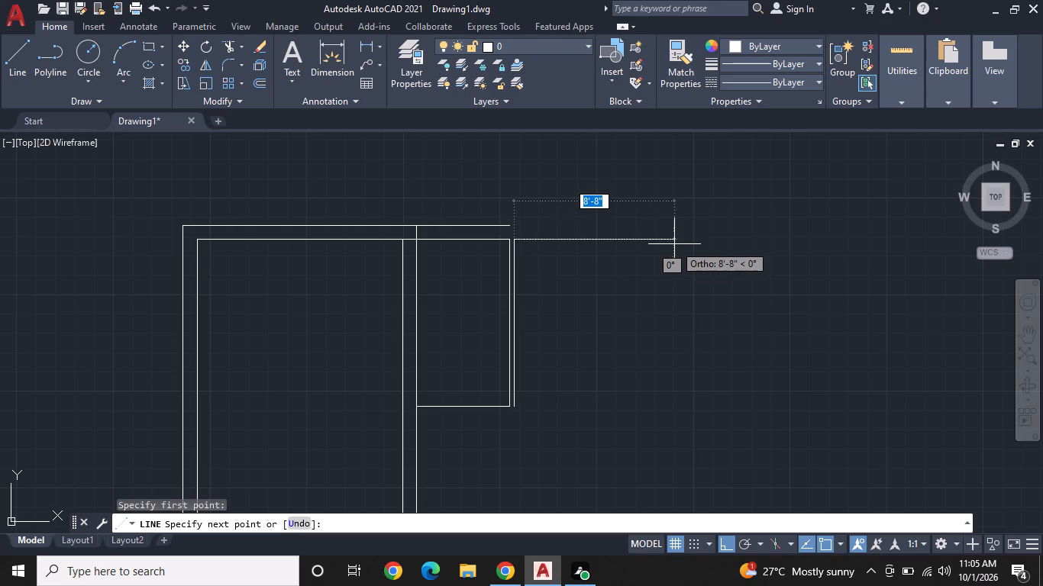
pyautogui.write("11'")
pyautogui.press('Return')
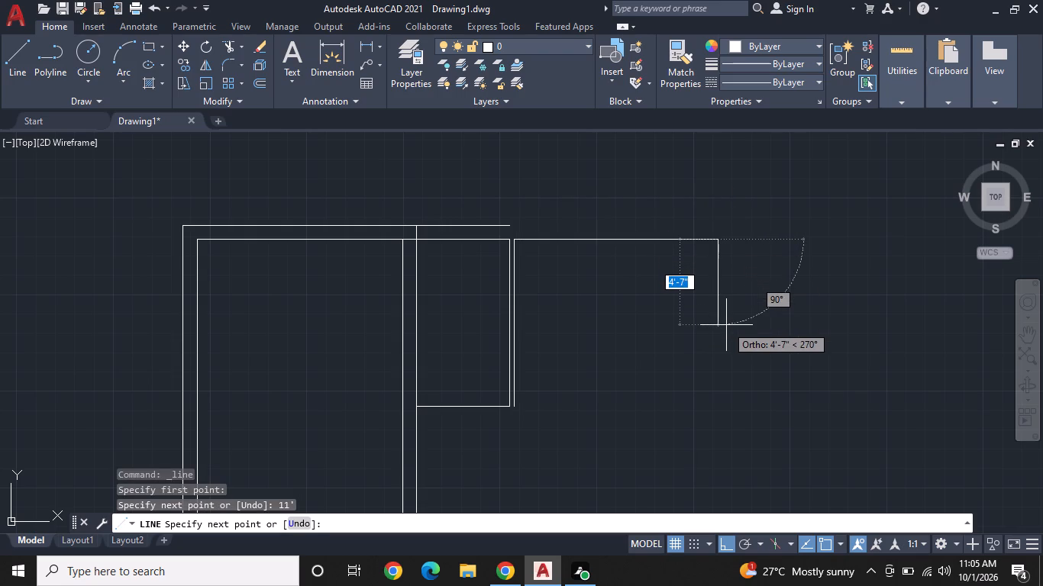
pyautogui.write("12'")
pyautogui.press('Return')
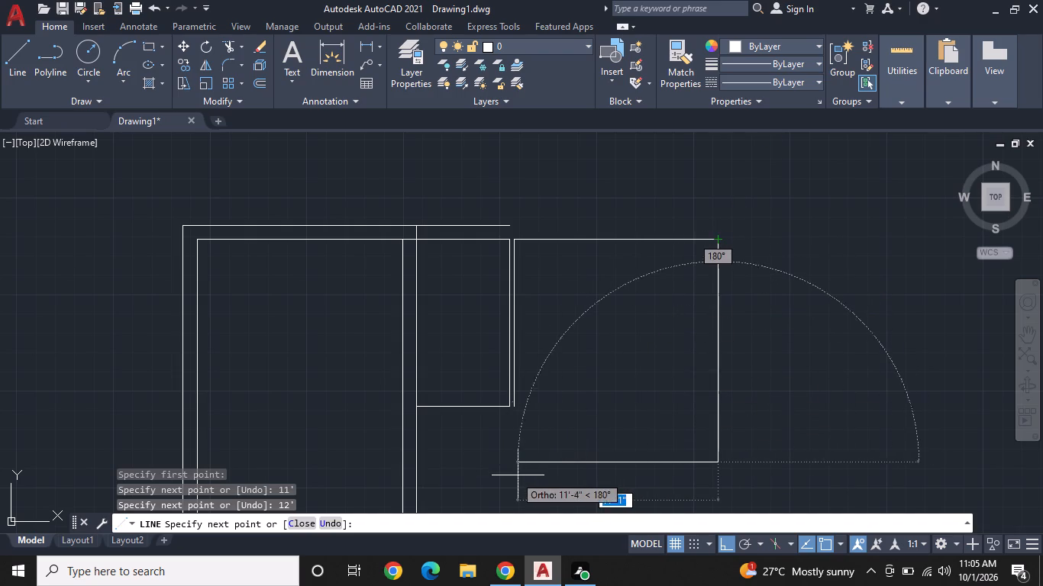
# Close the 11' by 12' room with a line back left and up to the 3" offset line's lower end.
pyautogui.moveTo(519, 475); pyautogui.dragTo(563, 414, button='middle')
pyautogui.middleClick(563, 414)
pyautogui.scroll(1, 569, 423)
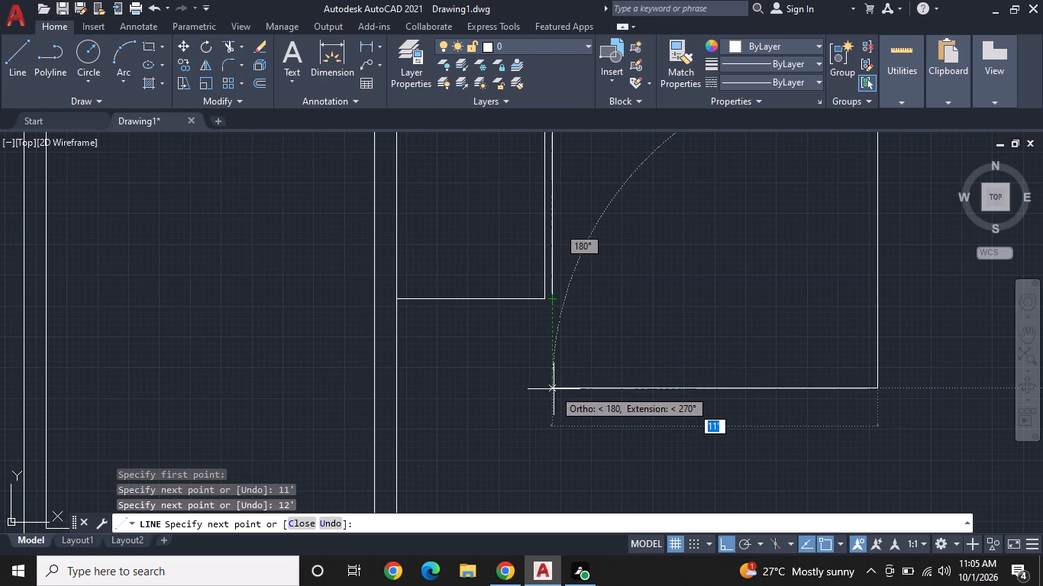
pyautogui.click(554, 389)
pyautogui.click(555, 300)
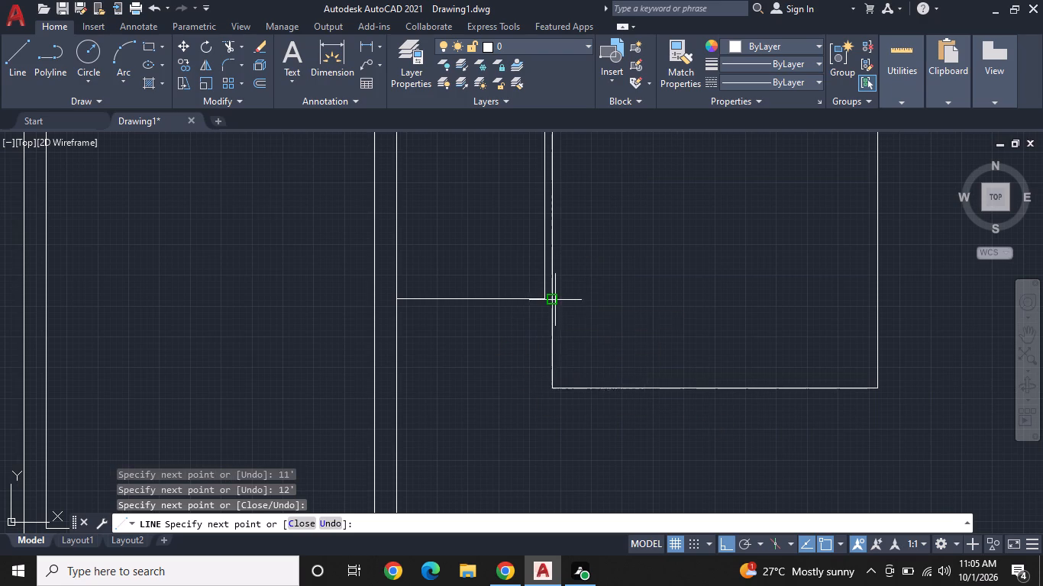
pyautogui.press('Escape')
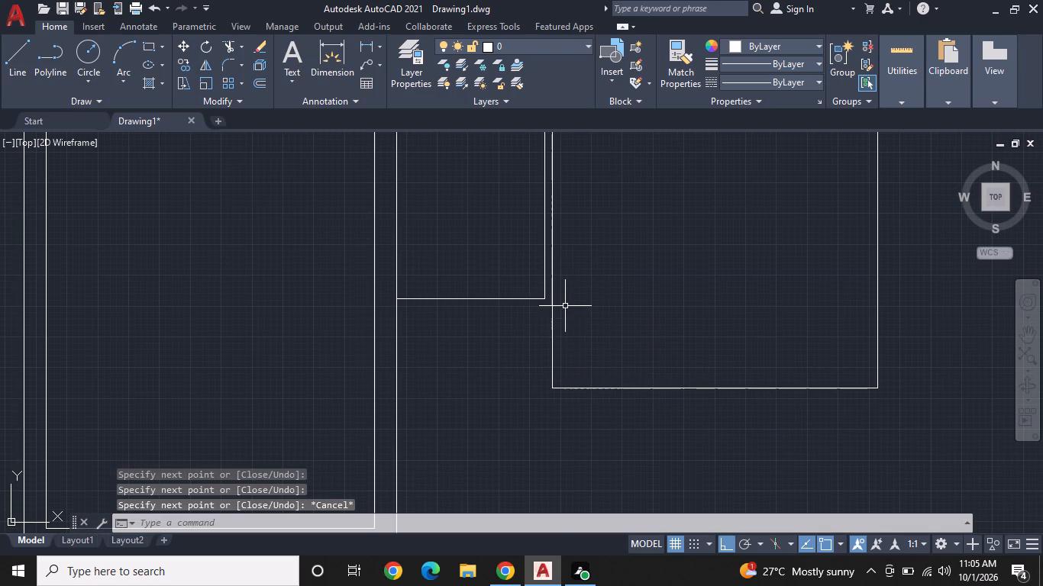
# Offset the bottom line and the lower part of the left-hand line of the 11' by 12' room outward by 3".
pyautogui.scroll(1, 565, 307)
pyautogui.moveTo(565, 314); pyautogui.dragTo(580, 293, button='middle')
pyautogui.scroll(-1, 580, 304)
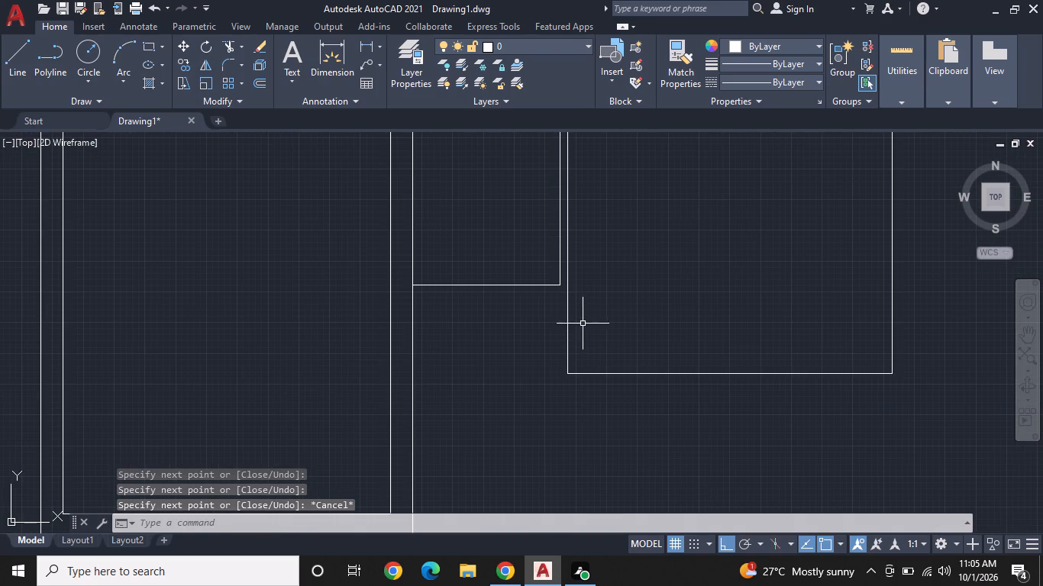
pyautogui.moveTo(599, 333); pyautogui.dragTo(561, 311, button='middle')
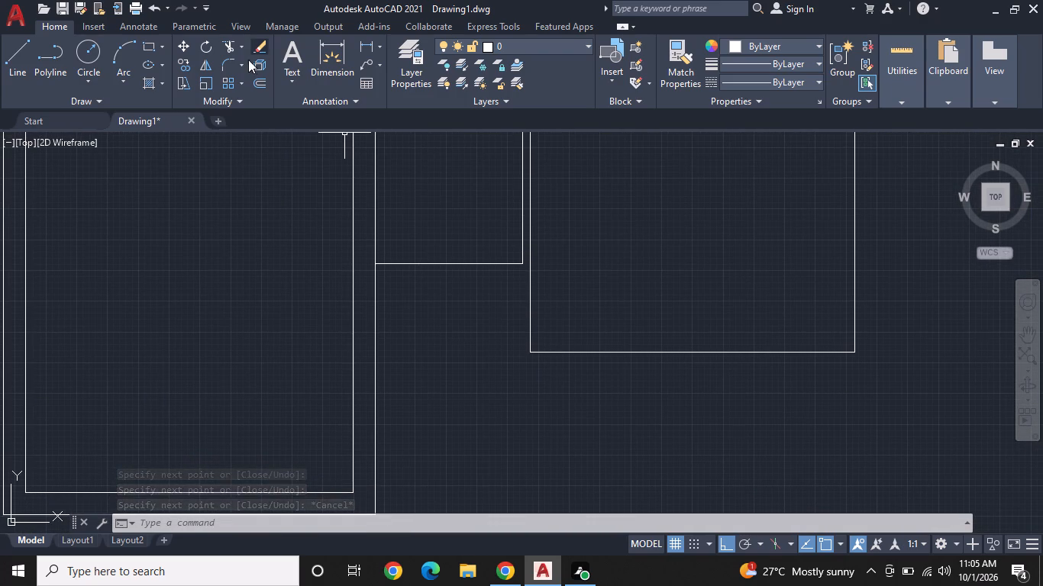
pyautogui.click(263, 79)
pyautogui.rightClick(454, 205)
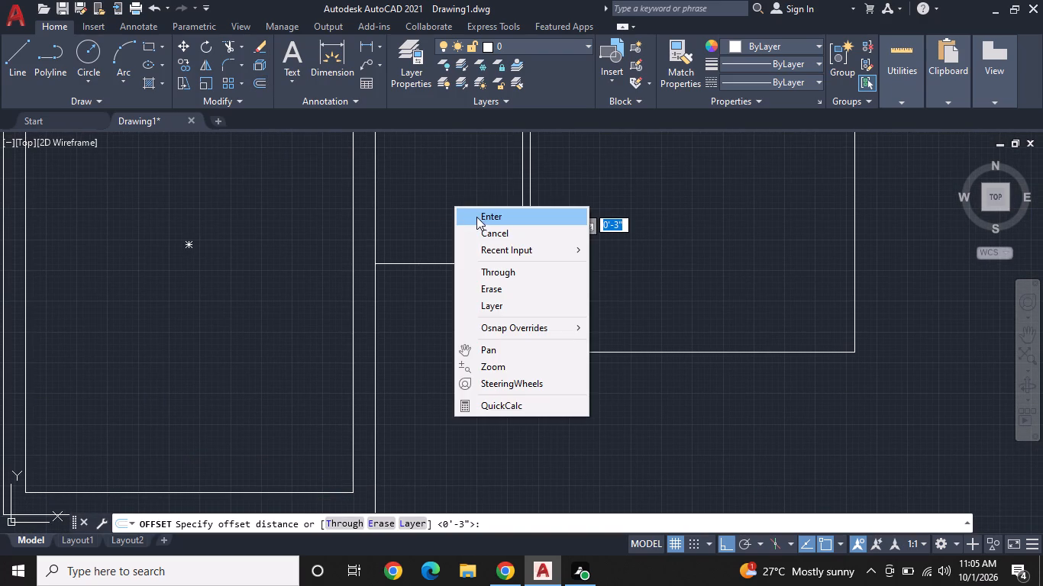
pyautogui.click(480, 224)
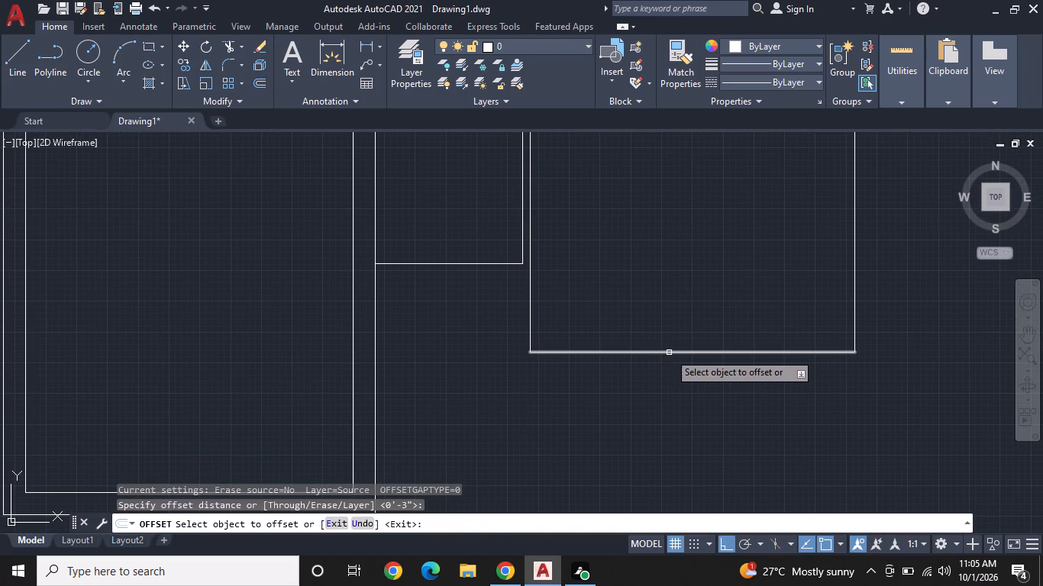
pyautogui.click(669, 353)
pyautogui.click(661, 399)
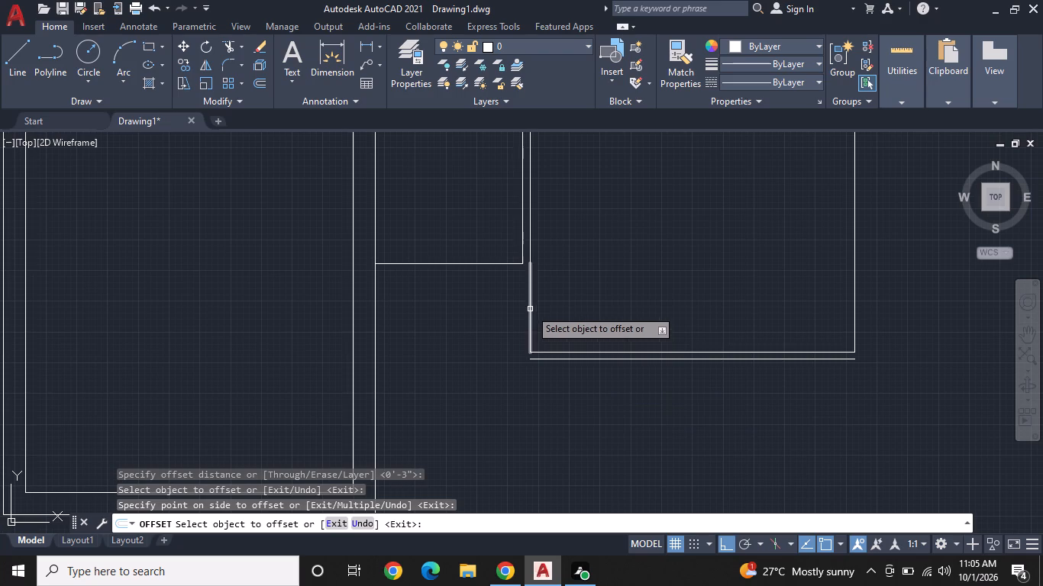
pyautogui.click(530, 309)
pyautogui.doubleClick(477, 311)
pyautogui.moveTo(599, 313); pyautogui.dragTo(599, 281, button='middle')
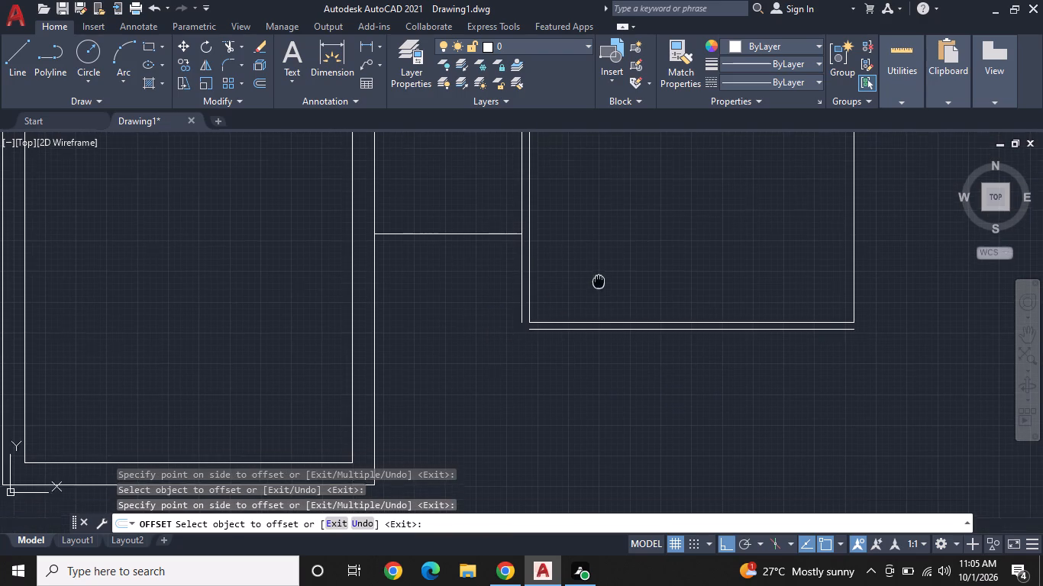
pyautogui.press('Escape')
# Fillet the two offset lines into a closed outer corner at the 11' by 12' room's lower left.
pyautogui.click(228, 63)
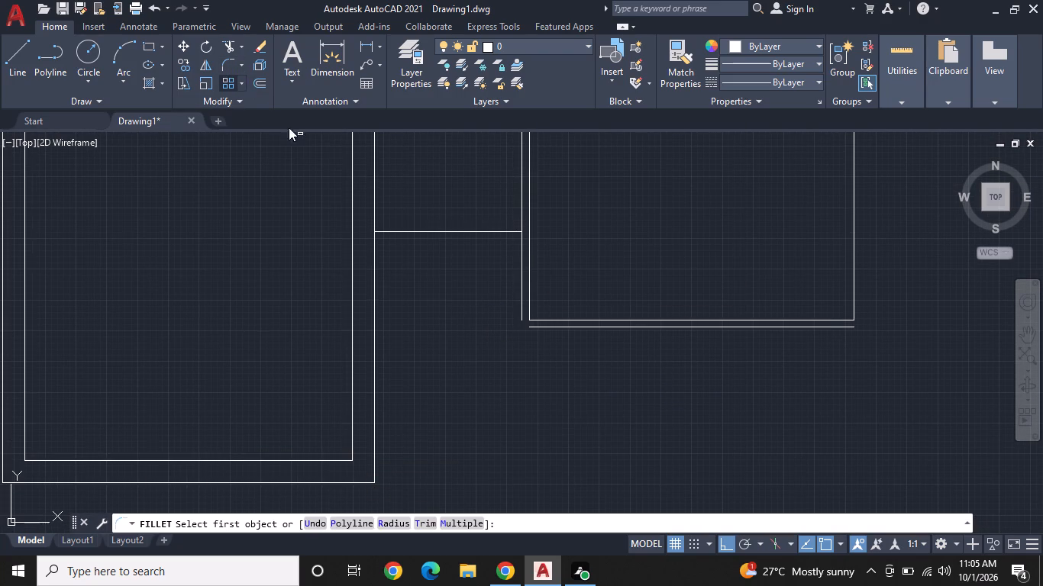
pyautogui.click(521, 321)
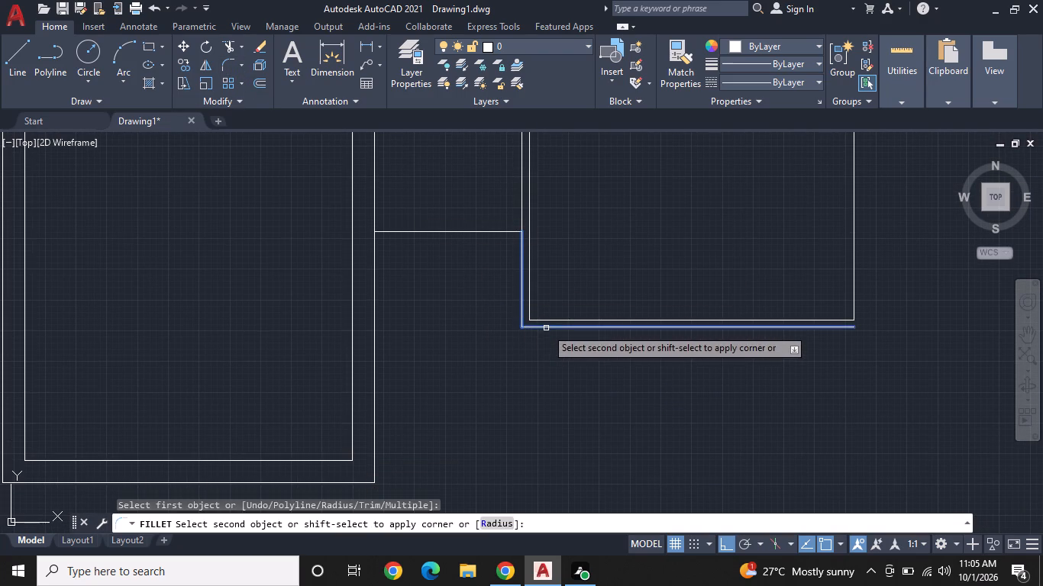
pyautogui.click(546, 328)
pyautogui.press('Escape')
# Offset the small 5' by 9' room's bottom line downward by 3".
pyautogui.scroll(1, 480, 262)
pyautogui.moveTo(485, 263); pyautogui.dragTo(506, 275, button='middle')
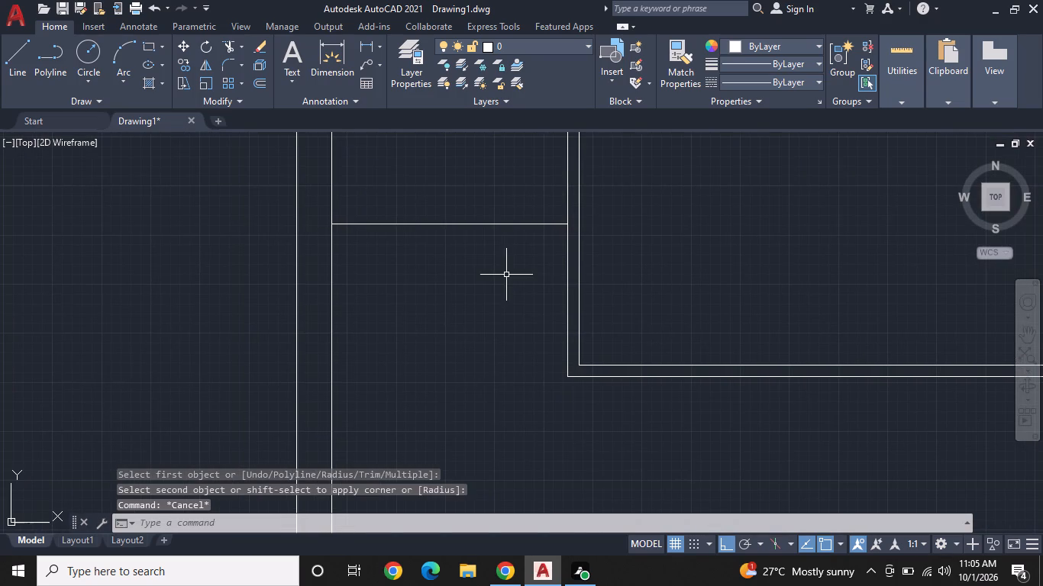
pyautogui.click(256, 85)
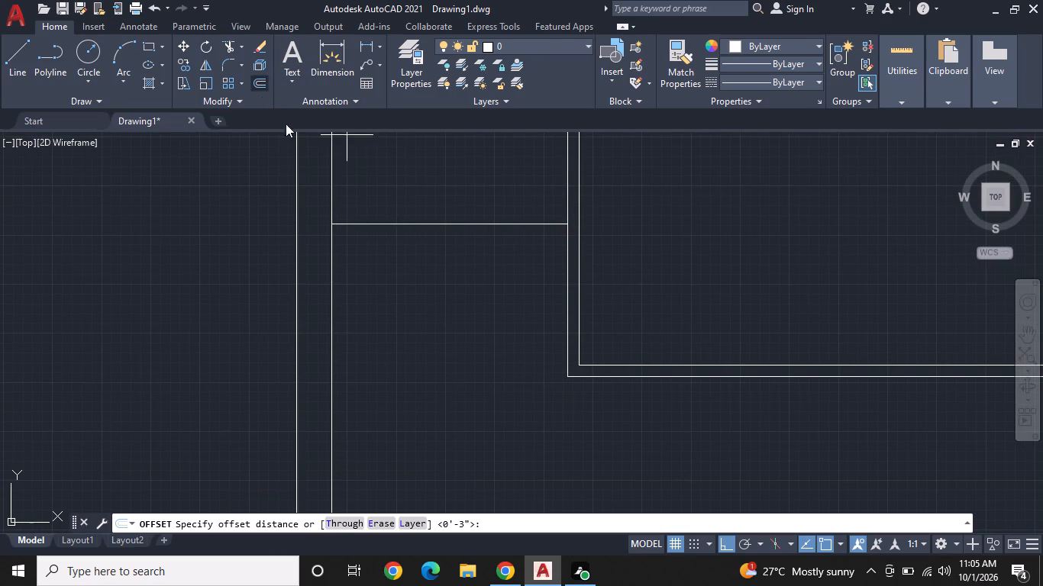
pyautogui.rightClick(448, 230)
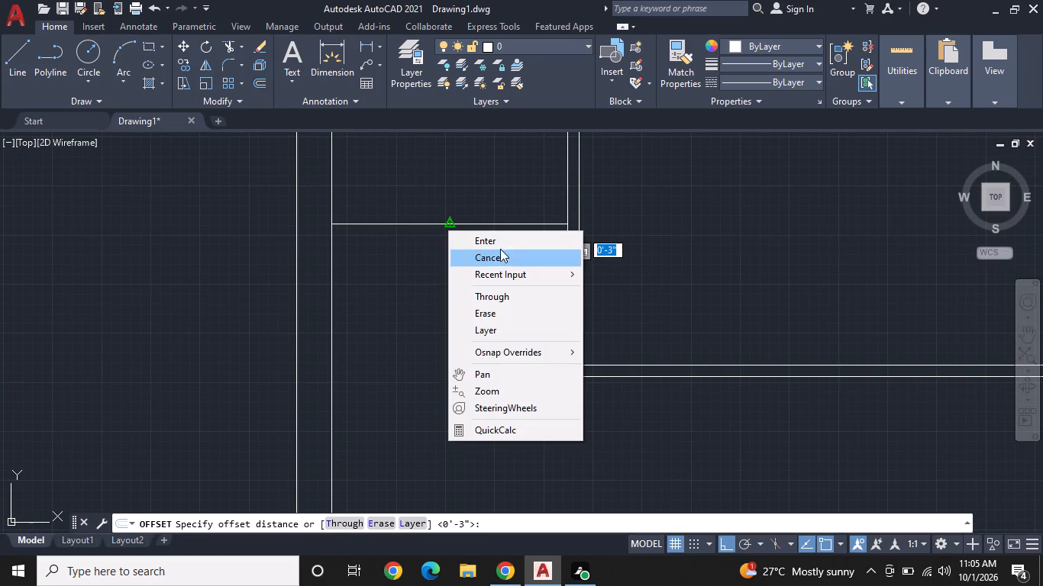
pyautogui.click(501, 246)
pyautogui.click(479, 225)
pyautogui.click(478, 256)
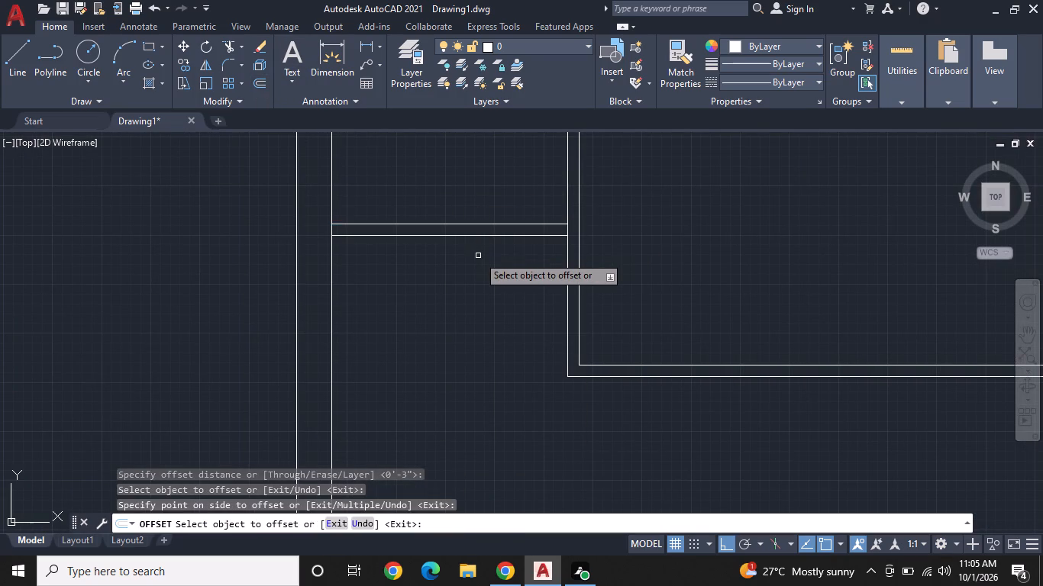
pyautogui.scroll(-1, 478, 256)
pyautogui.moveTo(478, 256); pyautogui.dragTo(439, 282, button='middle')
pyautogui.press('Escape')
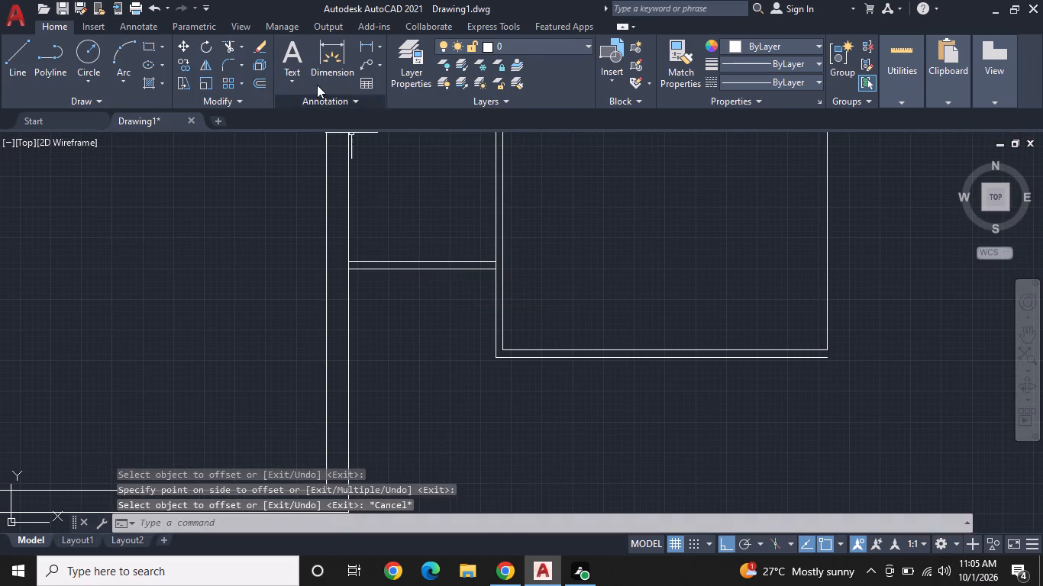
# Trim the vertical line pieces crossing both ends of the small room's 3" bottom wall.
pyautogui.click(228, 39)
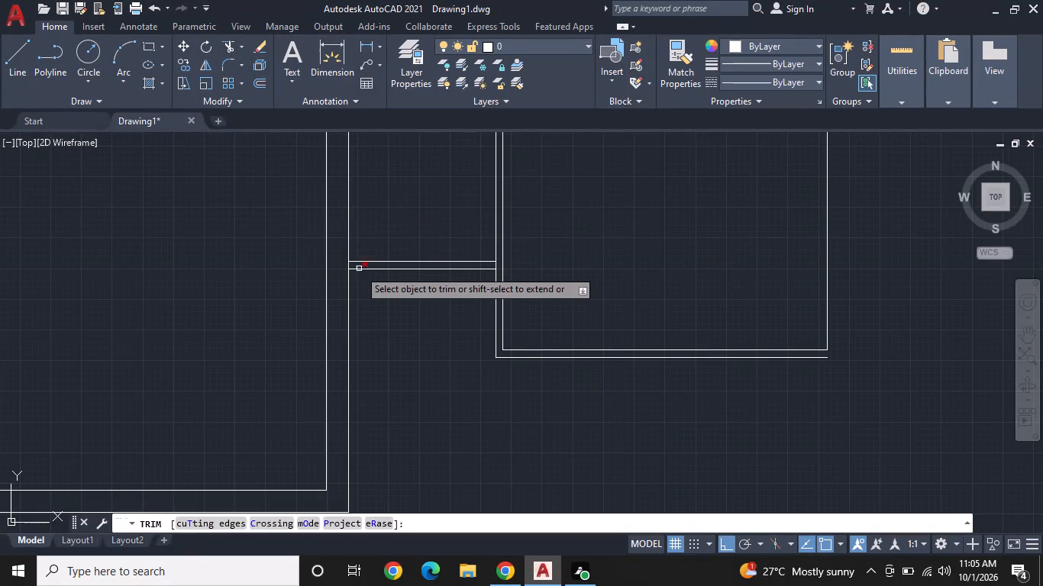
pyautogui.scroll(2, 359, 272)
pyautogui.click(330, 258)
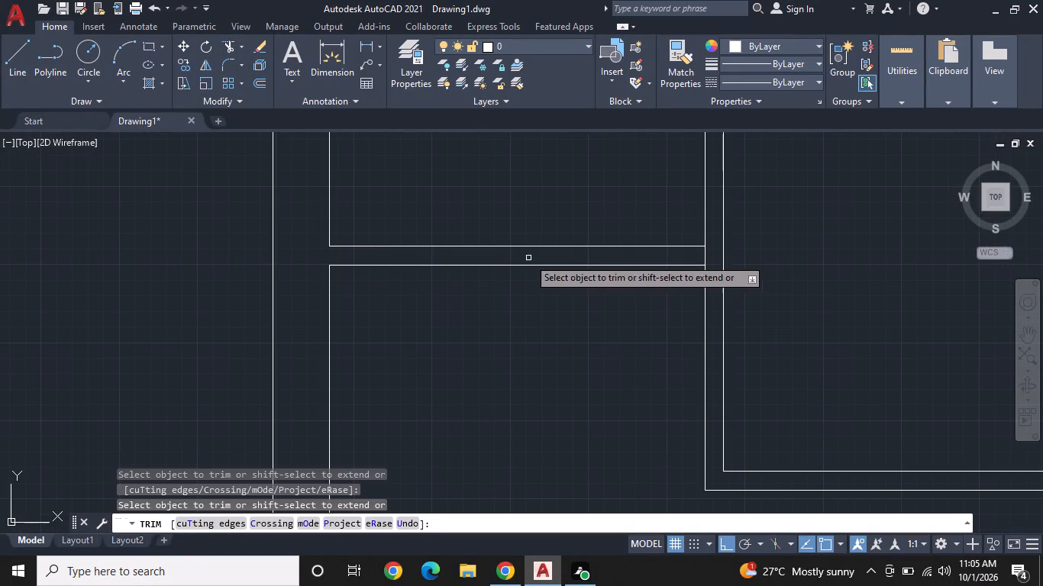
pyautogui.click(703, 256)
pyautogui.scroll(-2, 686, 267)
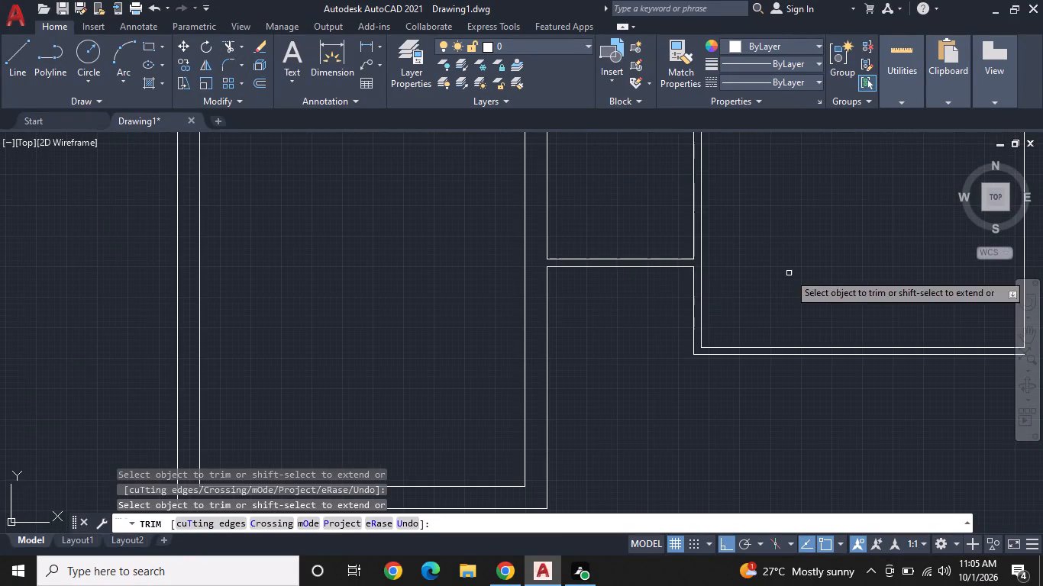
pyautogui.moveTo(813, 273); pyautogui.dragTo(425, 328, button='middle')
pyautogui.scroll(-2, 425, 328)
pyautogui.scroll(1, 570, 307)
pyautogui.press('Escape')
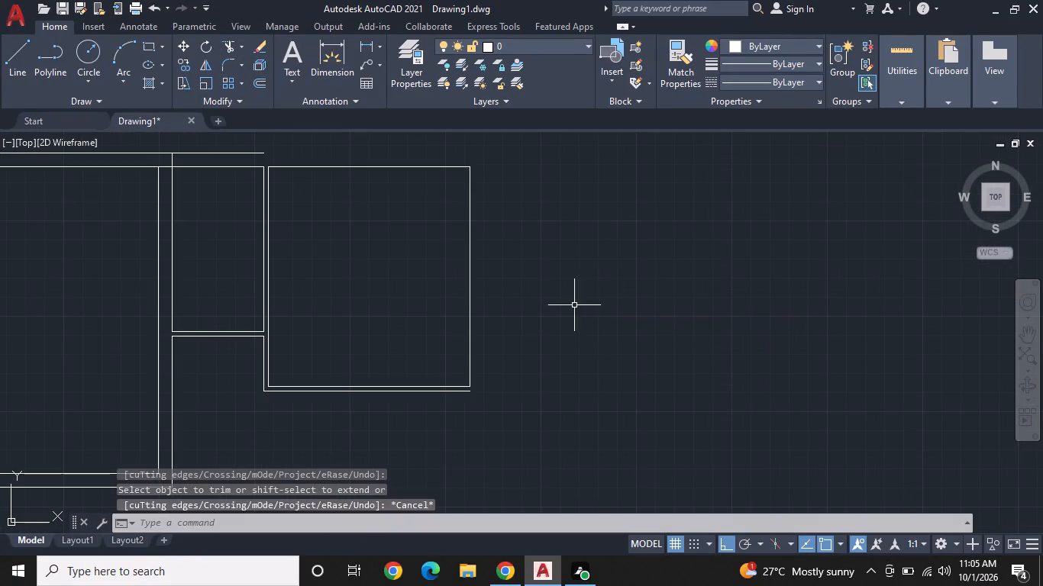
# Offset the 11' by 12' room's right-hand line outward by 3".
pyautogui.click(262, 84)
pyautogui.moveTo(385, 181); pyautogui.dragTo(386, 181, button='right')
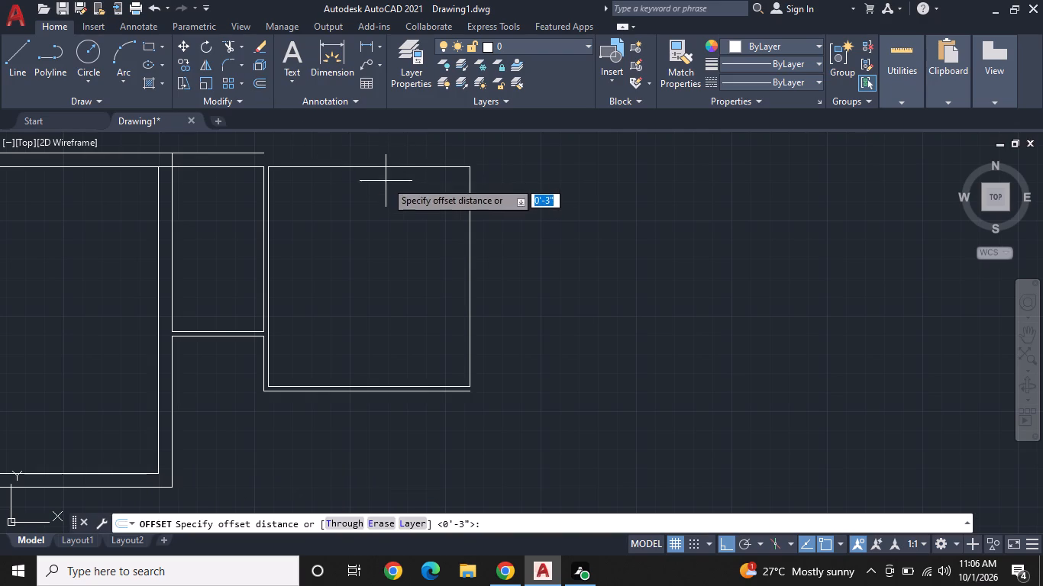
pyautogui.moveTo(386, 181); pyautogui.dragTo(396, 195, button='right')
pyautogui.click(460, 206)
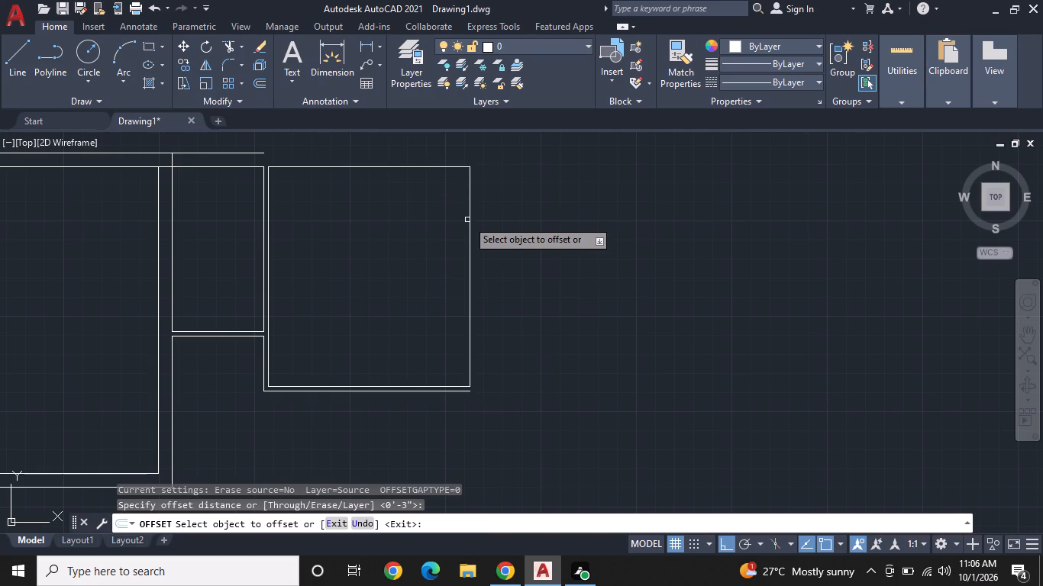
pyautogui.click(470, 225)
pyautogui.click(546, 228)
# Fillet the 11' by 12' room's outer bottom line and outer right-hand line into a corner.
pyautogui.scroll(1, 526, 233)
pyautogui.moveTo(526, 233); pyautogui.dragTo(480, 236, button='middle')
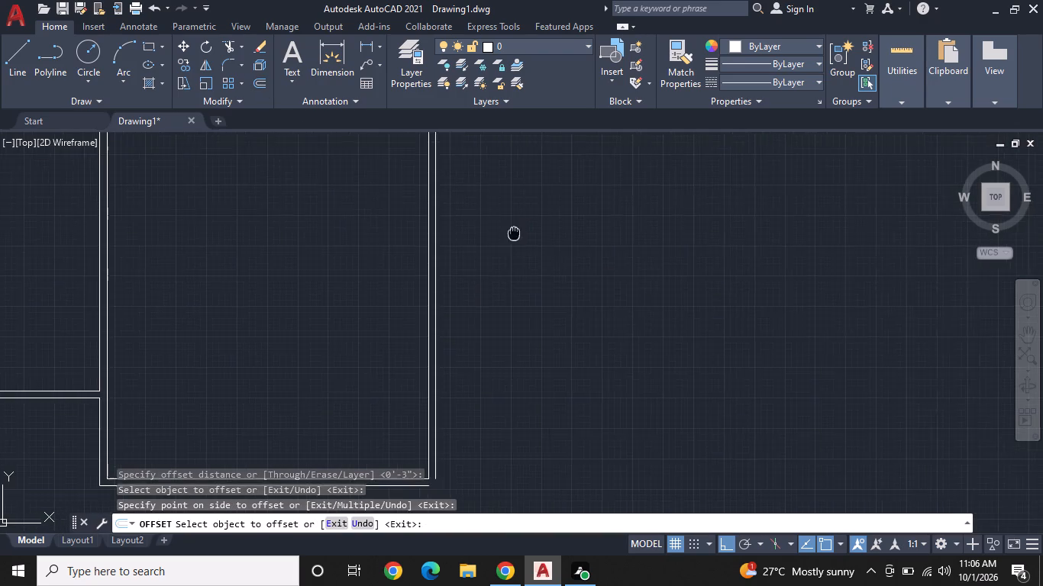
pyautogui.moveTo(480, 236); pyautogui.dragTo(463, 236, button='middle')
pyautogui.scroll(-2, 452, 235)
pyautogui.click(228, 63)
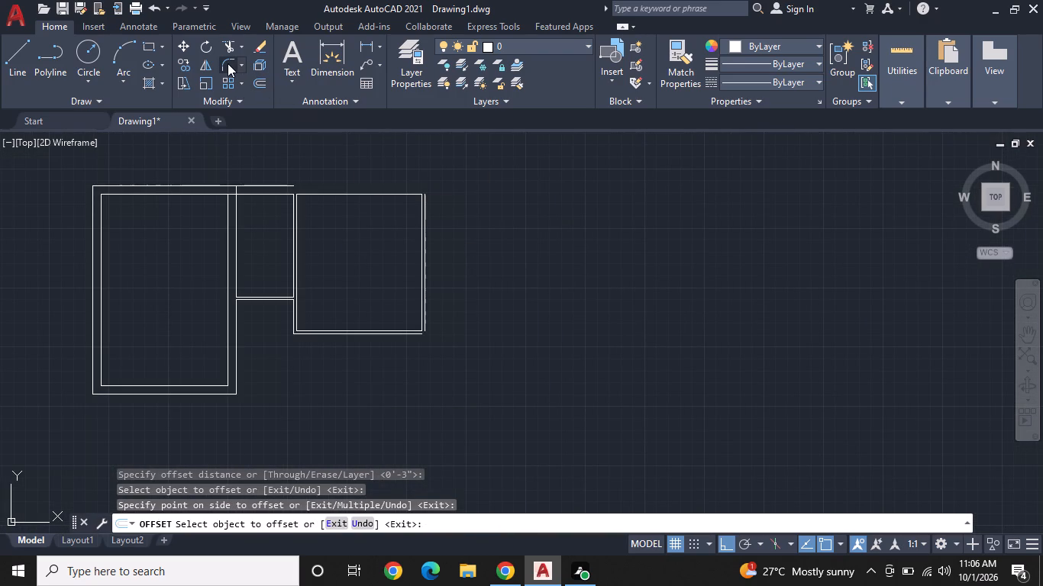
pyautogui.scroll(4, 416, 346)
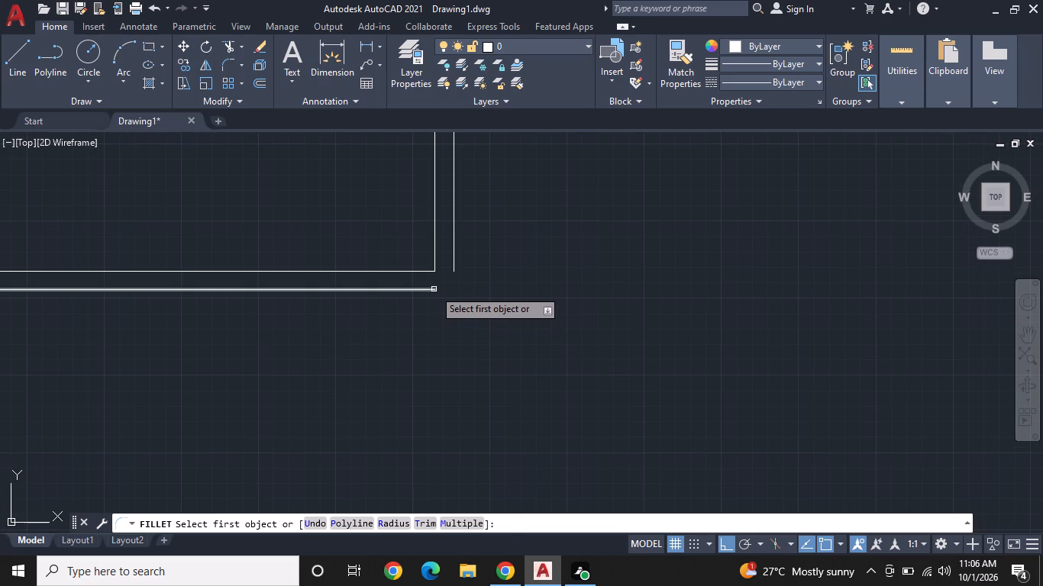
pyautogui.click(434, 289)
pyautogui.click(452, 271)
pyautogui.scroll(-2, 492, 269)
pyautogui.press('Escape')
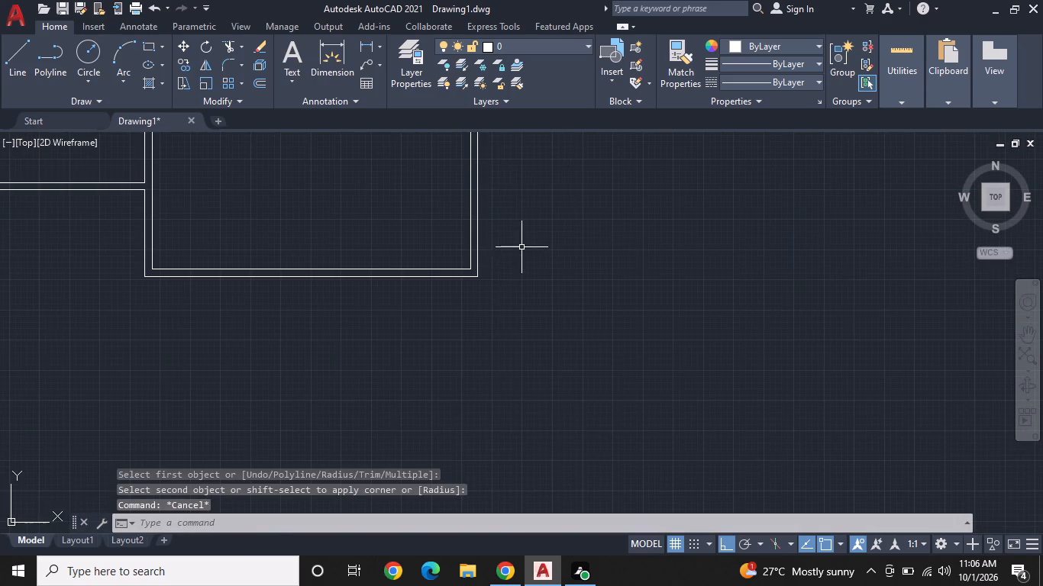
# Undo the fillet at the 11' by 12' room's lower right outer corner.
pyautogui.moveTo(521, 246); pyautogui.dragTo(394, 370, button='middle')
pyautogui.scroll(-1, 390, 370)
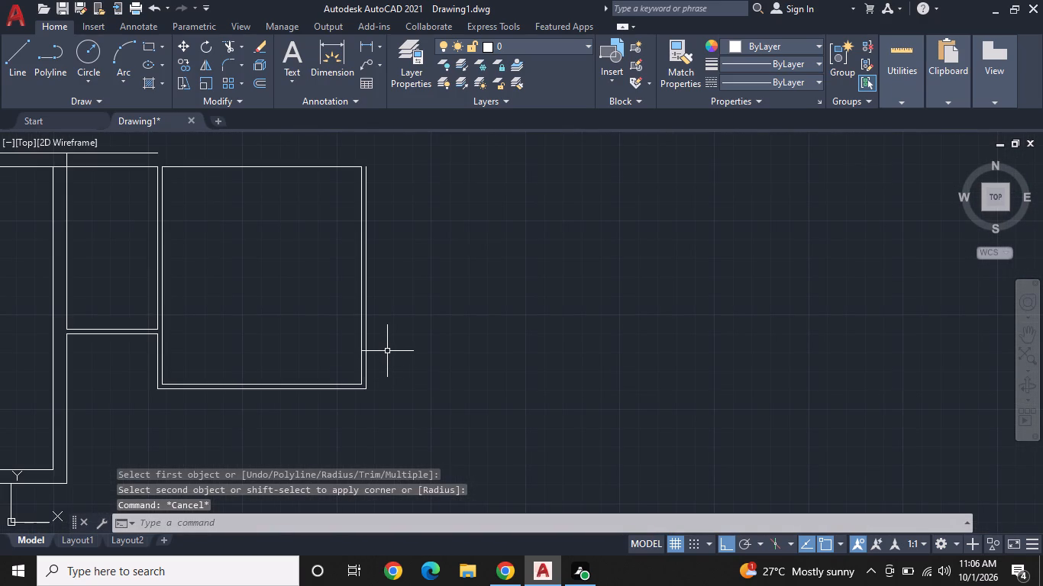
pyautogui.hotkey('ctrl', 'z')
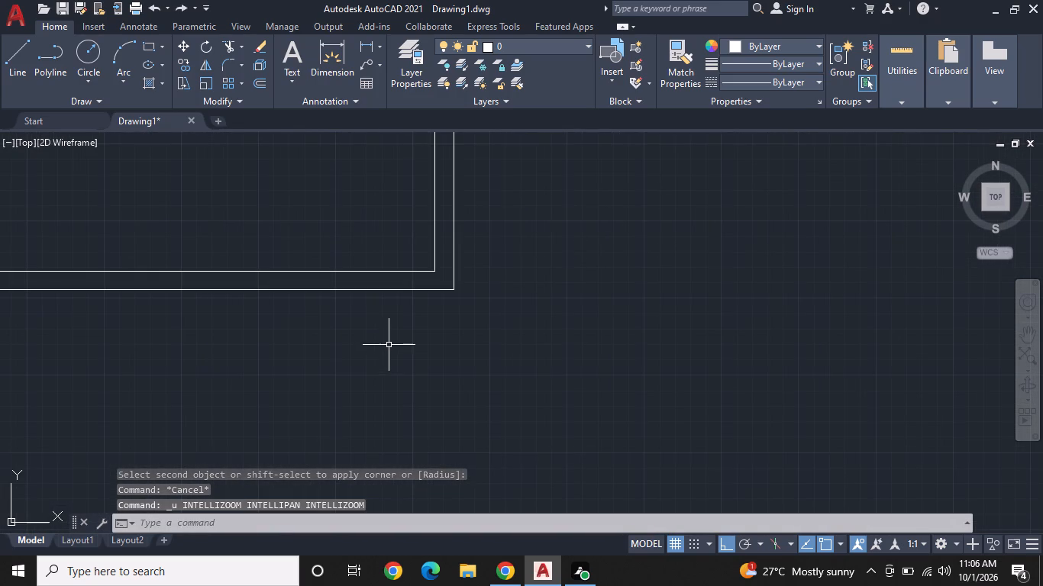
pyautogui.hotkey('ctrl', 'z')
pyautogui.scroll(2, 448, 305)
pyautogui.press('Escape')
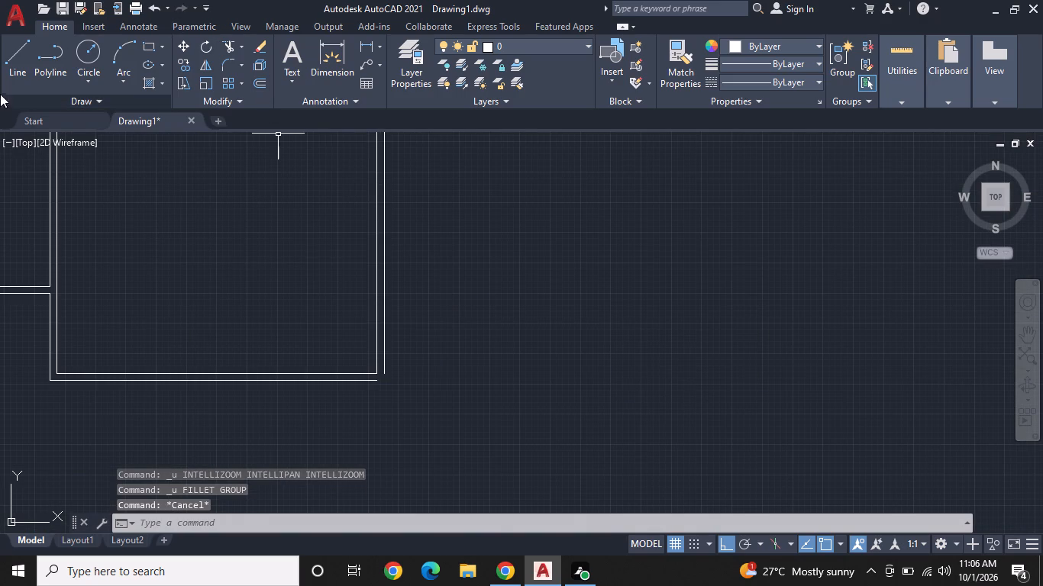
# Draw a line 11' right from the upper end of the right-hand 3" offset line, 12' down, and back to its lower end.
pyautogui.click(8, 64)
pyautogui.moveTo(480, 246); pyautogui.dragTo(480, 300, button='middle')
pyautogui.scroll(-1, 477, 303)
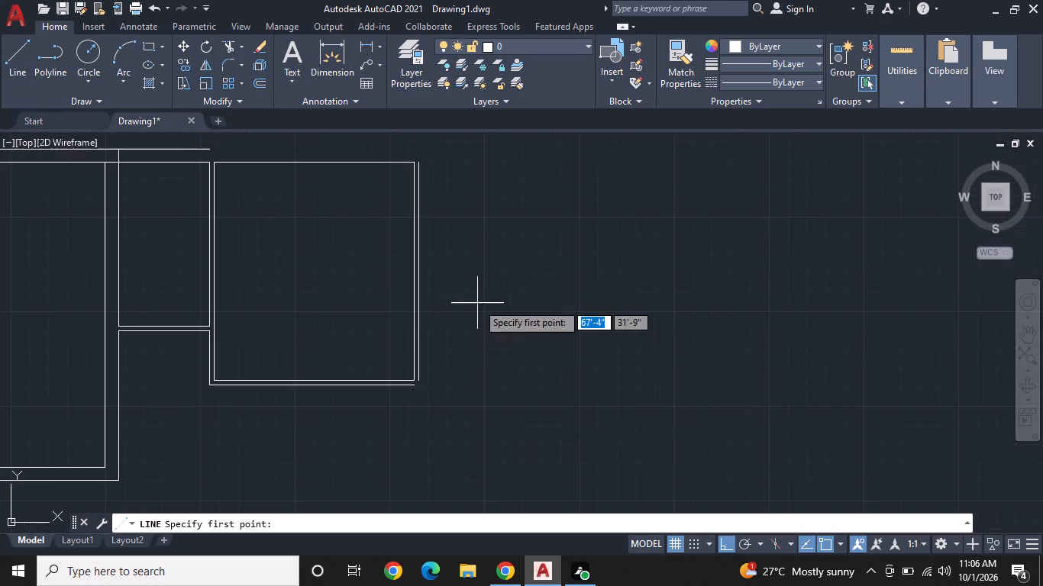
pyautogui.scroll(2, 404, 155)
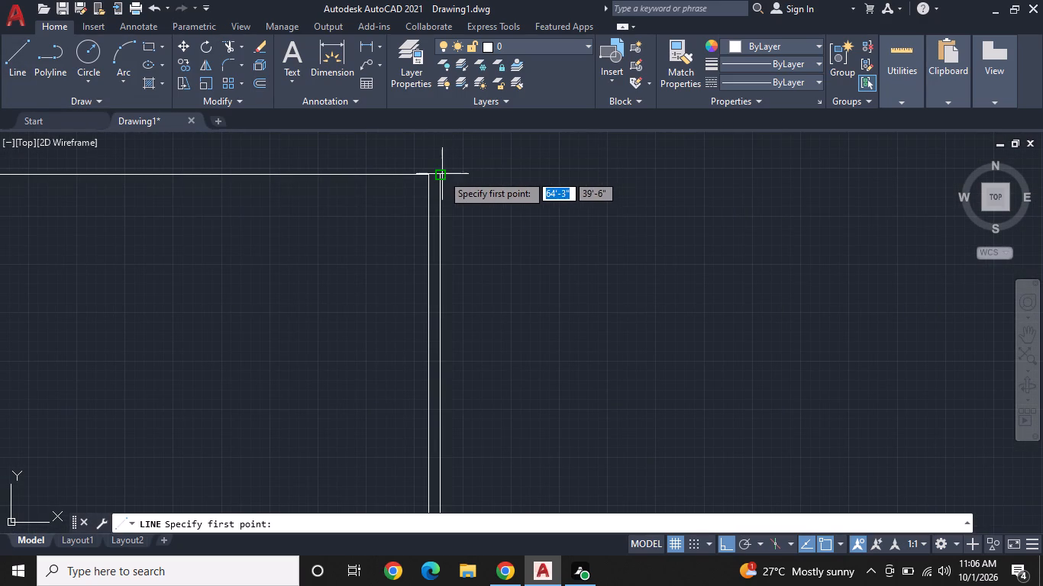
pyautogui.doubleClick(442, 174)
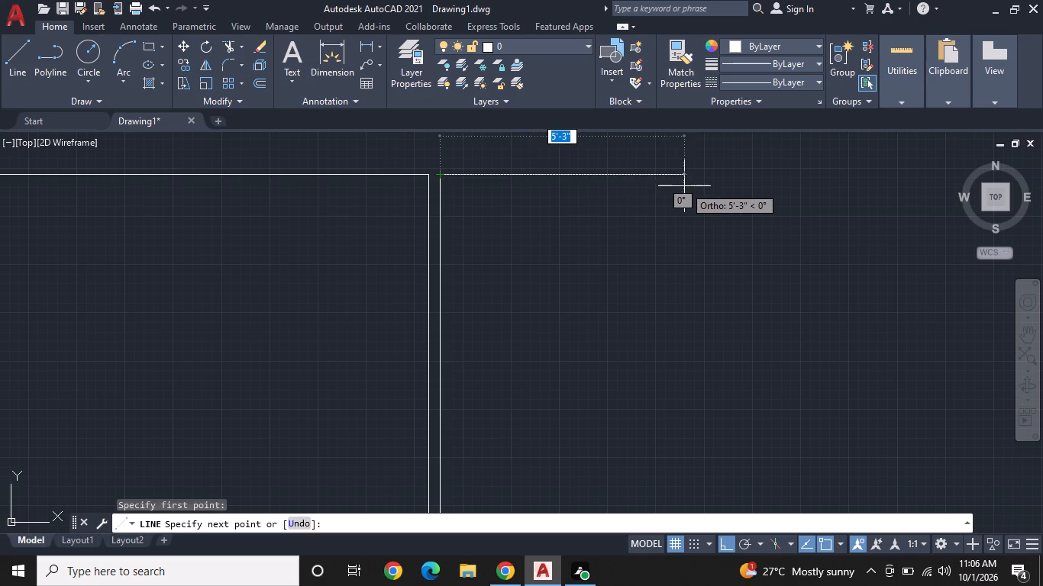
pyautogui.write("11'")
pyautogui.press('Return')
pyautogui.scroll(-2, 704, 188)
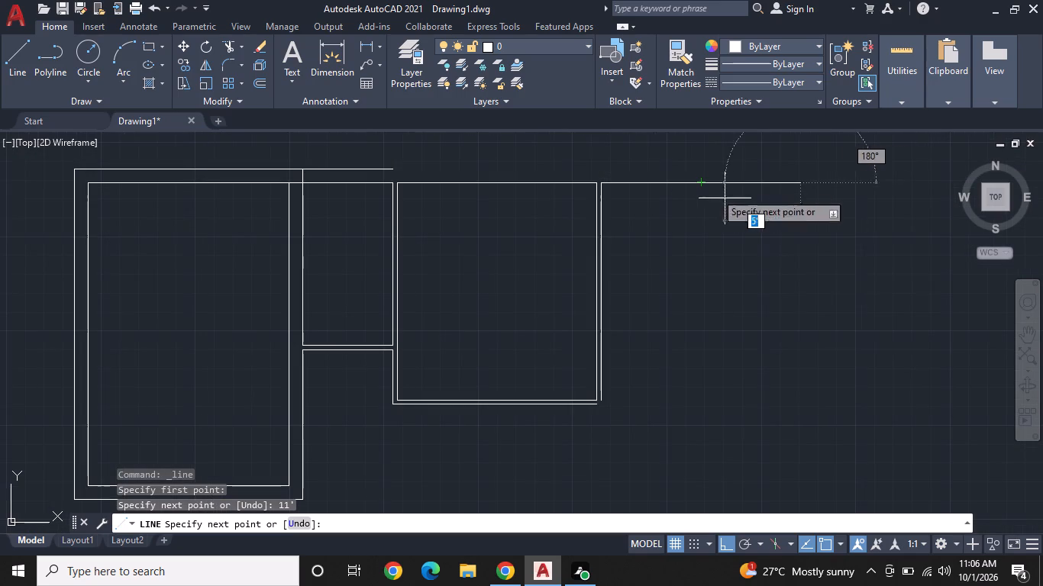
pyautogui.write("12'")
pyautogui.press('Return')
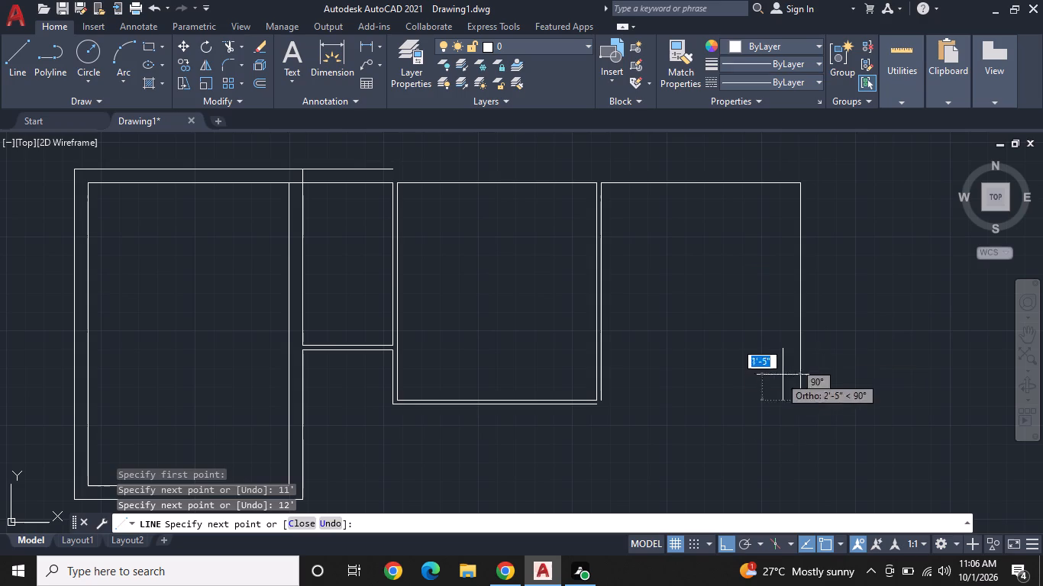
pyautogui.scroll(1, 618, 389)
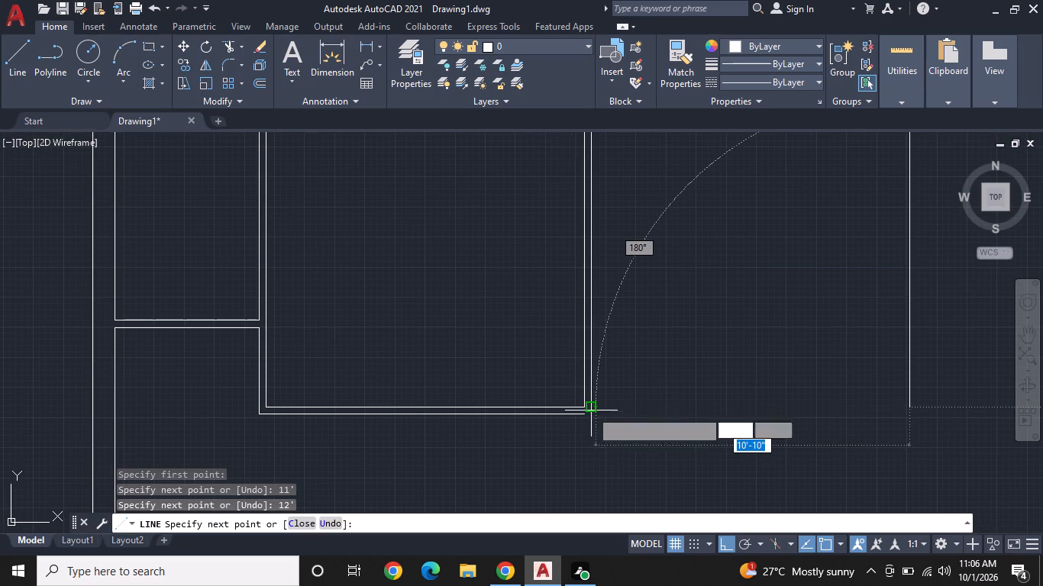
pyautogui.click(586, 406)
pyautogui.press('Escape')
# Offset the new right-hand 11' by 12' room's bottom line outward by 3".
pyautogui.scroll(1, 671, 414)
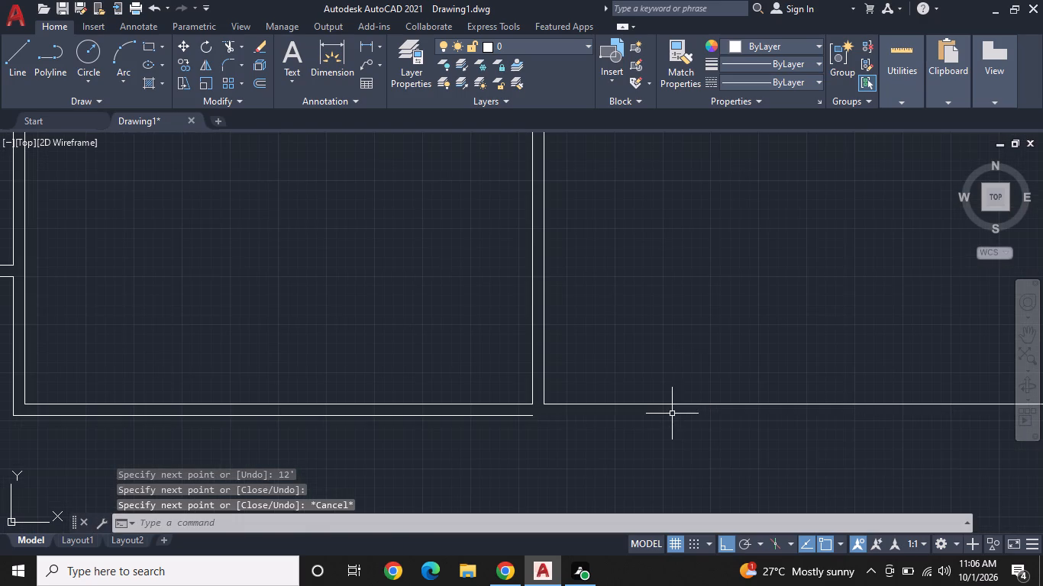
pyautogui.click(257, 76)
pyautogui.rightClick(790, 325)
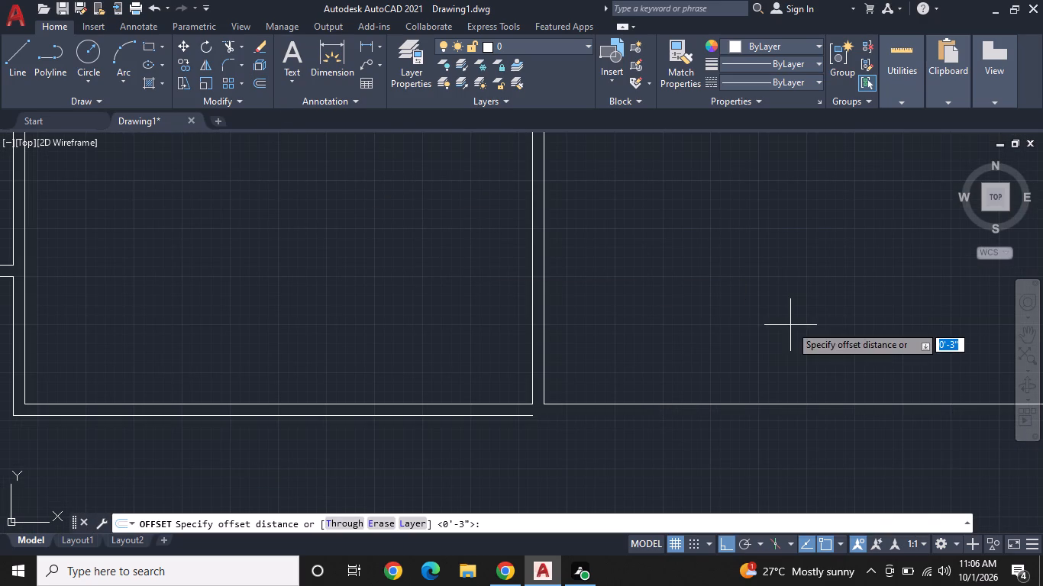
pyautogui.click(856, 340)
pyautogui.click(848, 404)
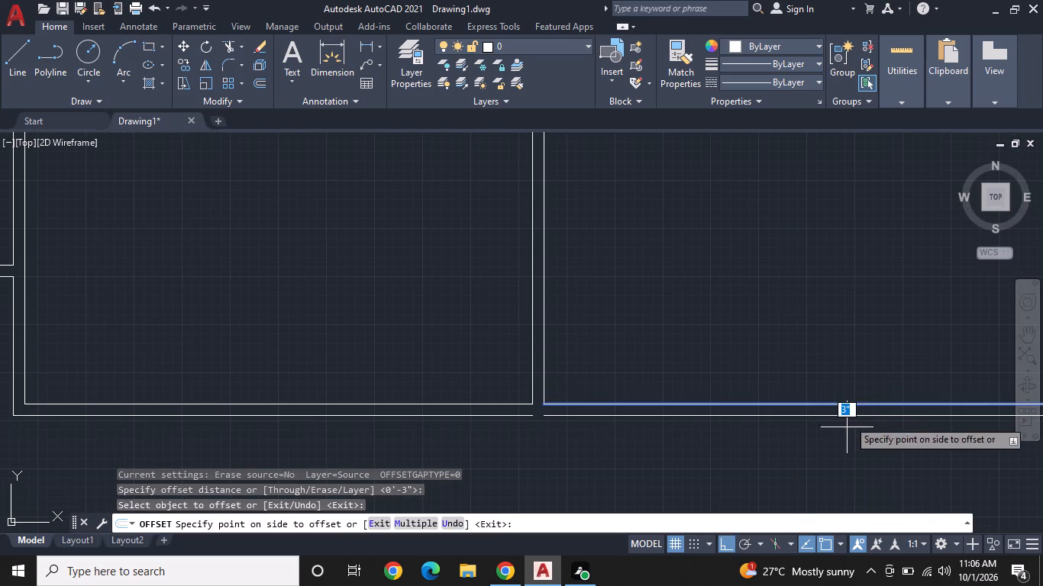
pyautogui.click(841, 438)
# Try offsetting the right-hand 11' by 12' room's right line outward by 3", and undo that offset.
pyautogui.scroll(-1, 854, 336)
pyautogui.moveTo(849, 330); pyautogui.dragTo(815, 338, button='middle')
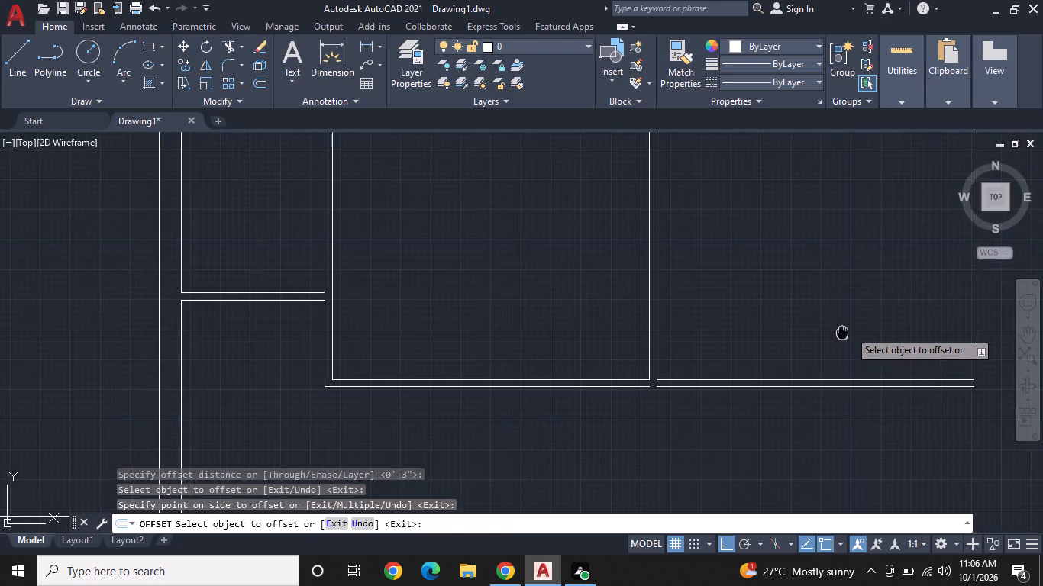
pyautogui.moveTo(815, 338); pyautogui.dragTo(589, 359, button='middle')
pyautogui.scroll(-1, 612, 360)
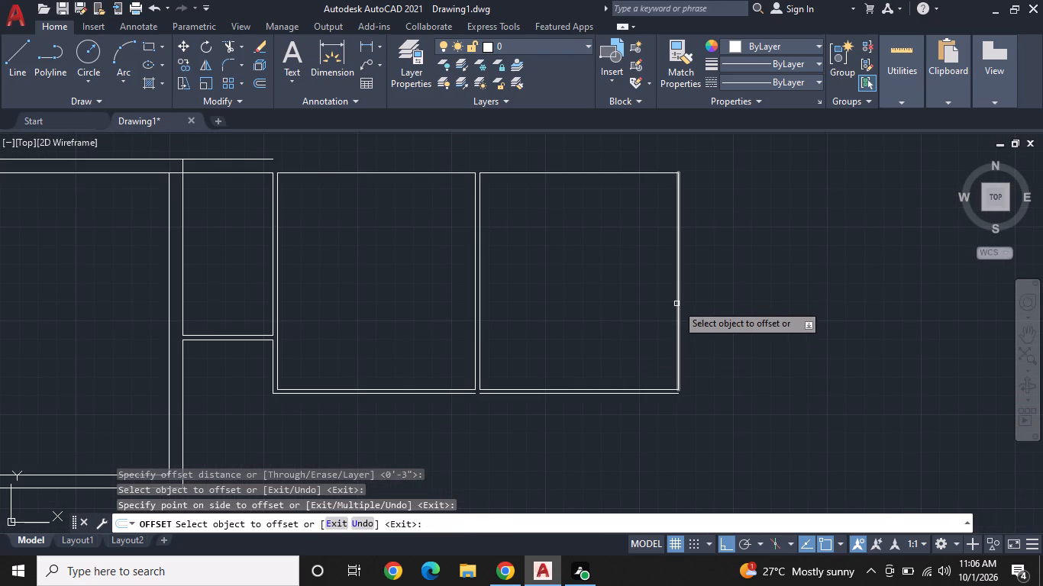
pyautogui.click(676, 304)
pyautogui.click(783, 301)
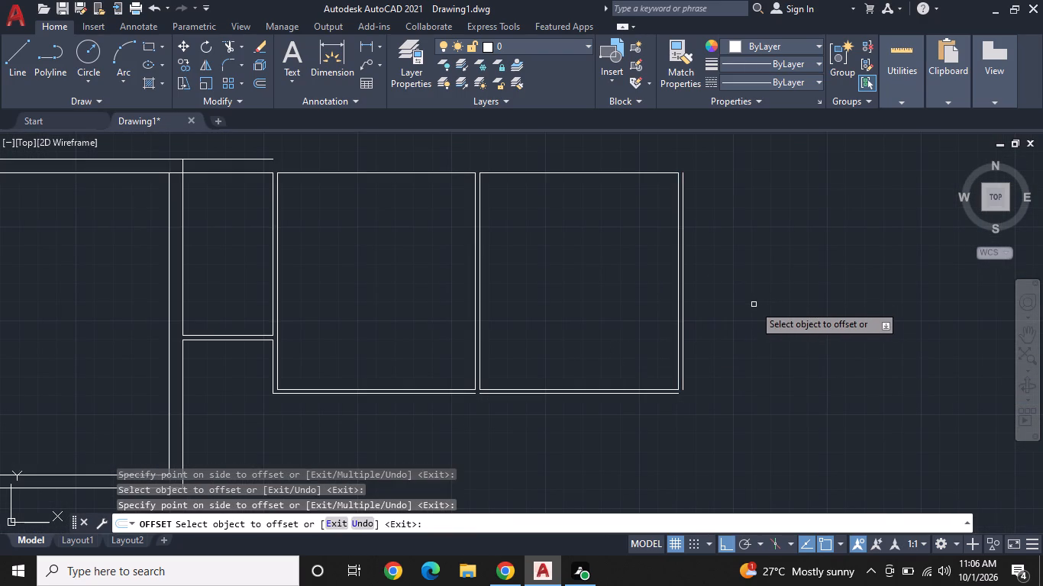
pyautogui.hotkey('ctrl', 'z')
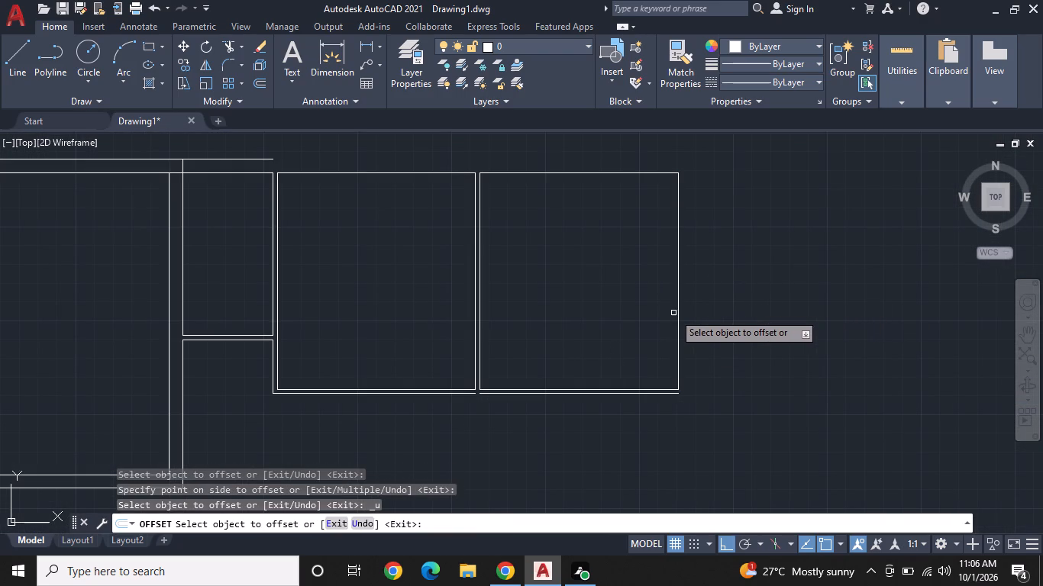
# Offset the right-hand 11' by 12' room's right line outward by 9".
pyautogui.click(681, 307)
pyautogui.click(681, 308)
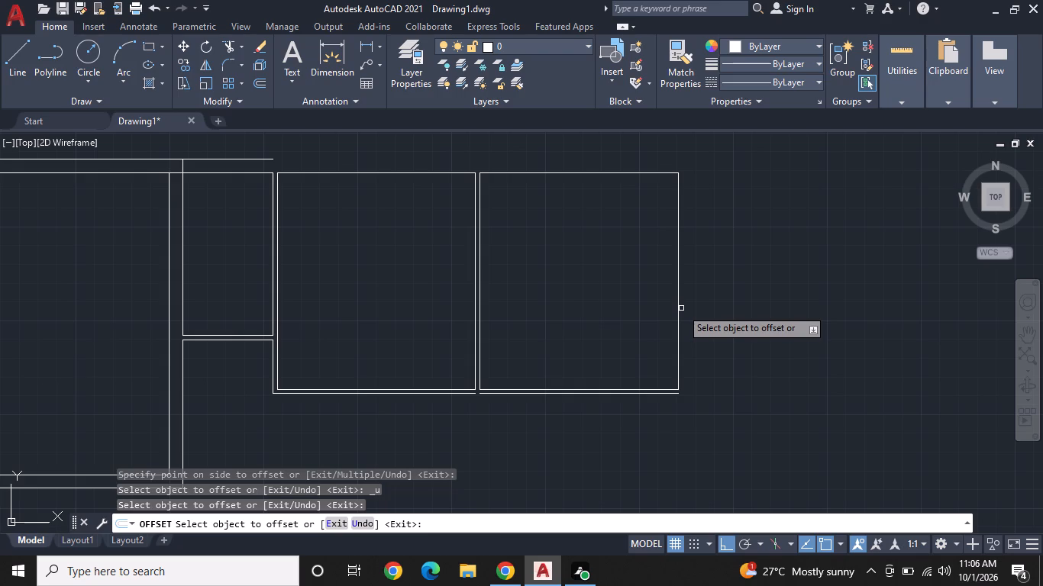
pyautogui.click(676, 314)
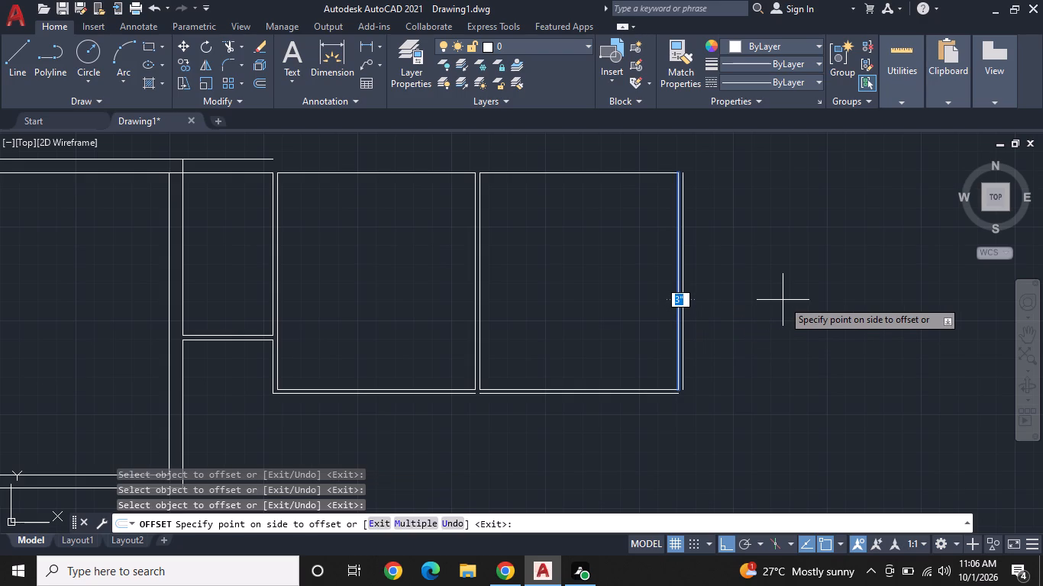
pyautogui.write('9"')
pyautogui.press('Return')
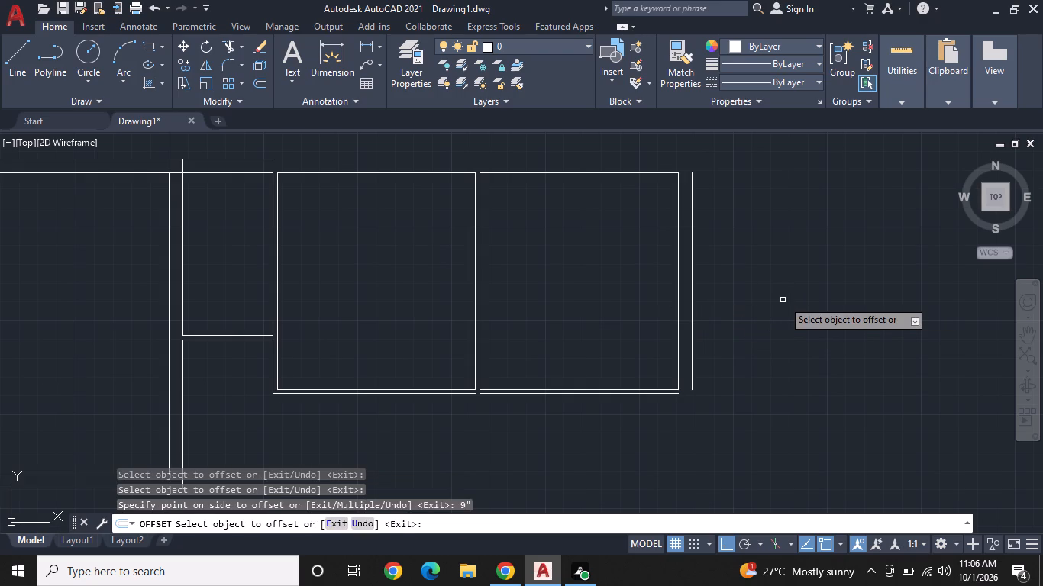
pyautogui.press('Escape')
# Extend the right-hand room's outer bottom line leftward to meet the adjoining 11' by 12' room's outer bottom line.
pyautogui.moveTo(782, 307); pyautogui.dragTo(834, 266, button='middle')
pyautogui.scroll(-1, 783, 266)
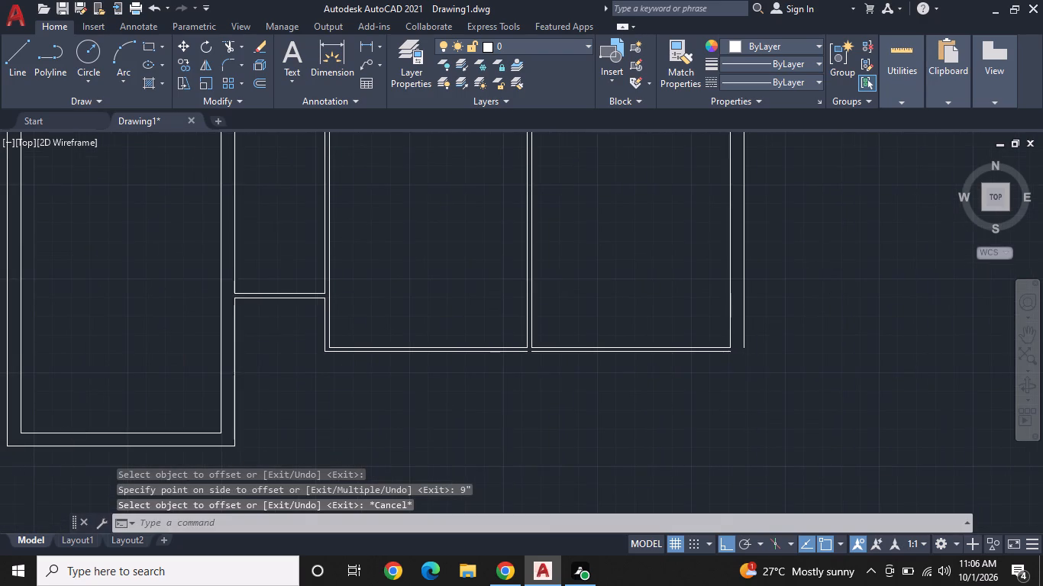
pyautogui.moveTo(771, 252); pyautogui.dragTo(758, 282, button='middle')
pyautogui.scroll(1, 755, 286)
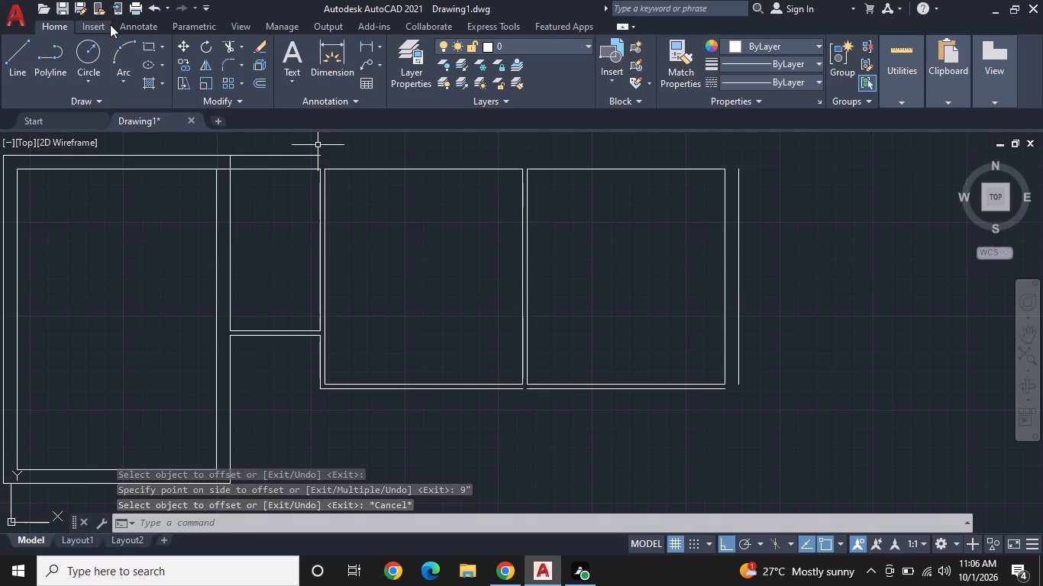
pyautogui.write('EX')
pyautogui.press('space')
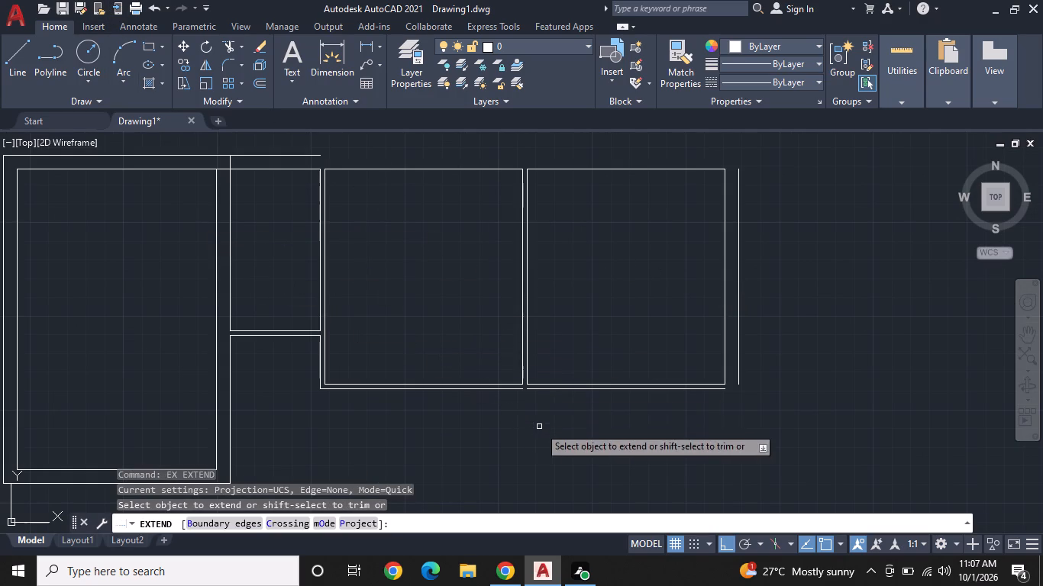
pyautogui.click(489, 390)
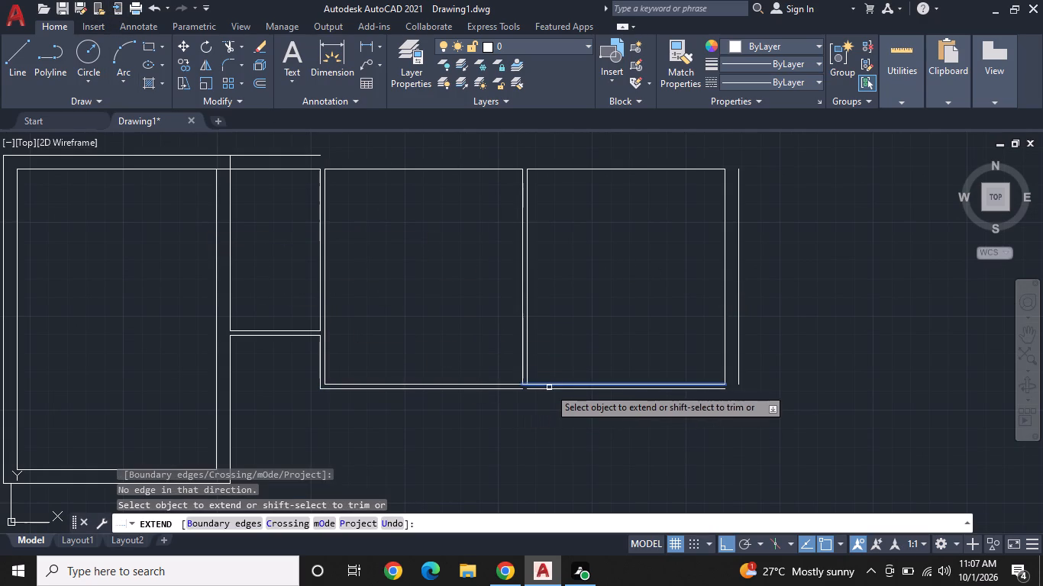
pyautogui.click(544, 390)
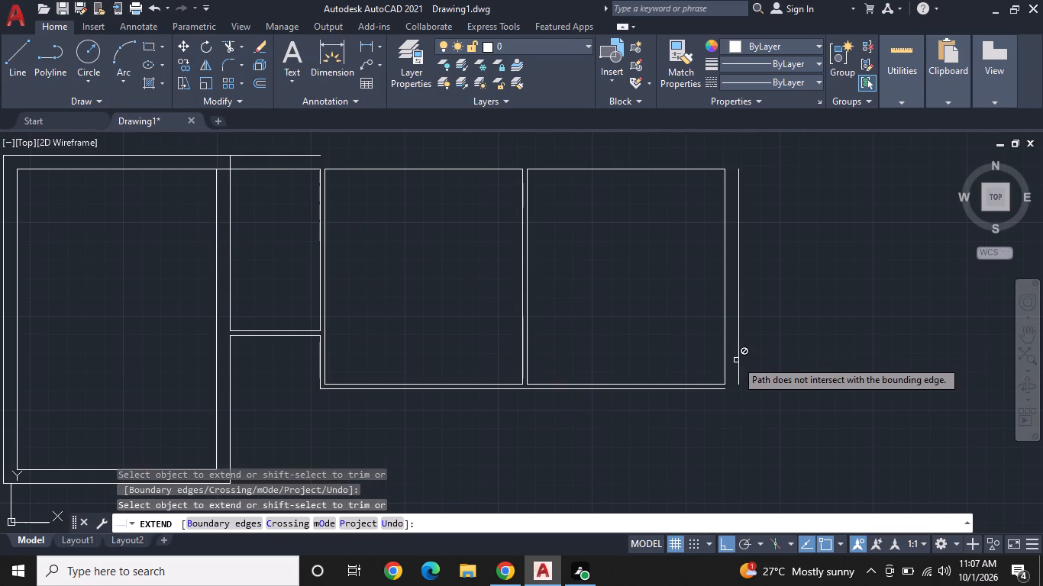
pyautogui.press('Escape')
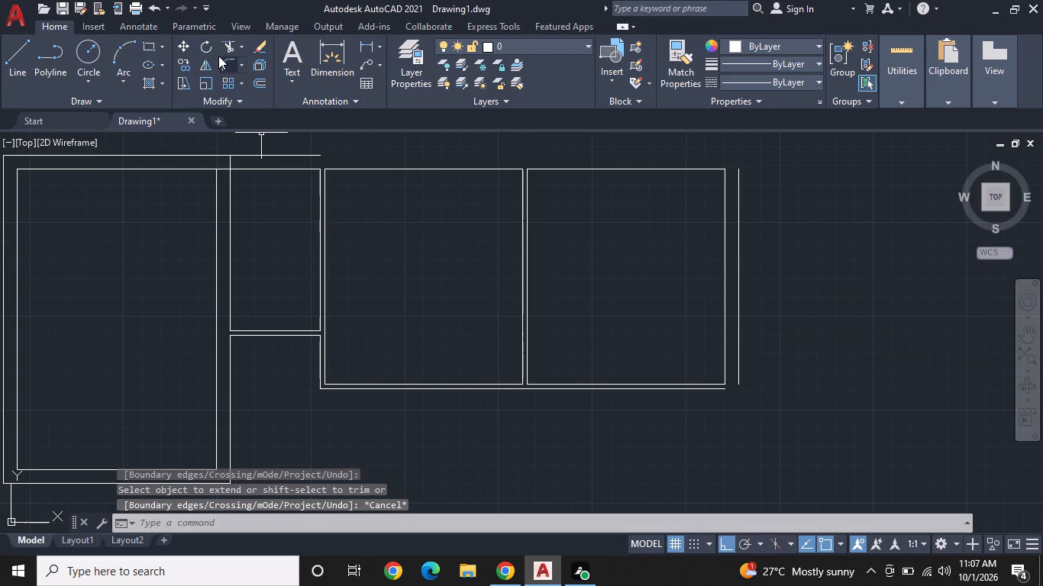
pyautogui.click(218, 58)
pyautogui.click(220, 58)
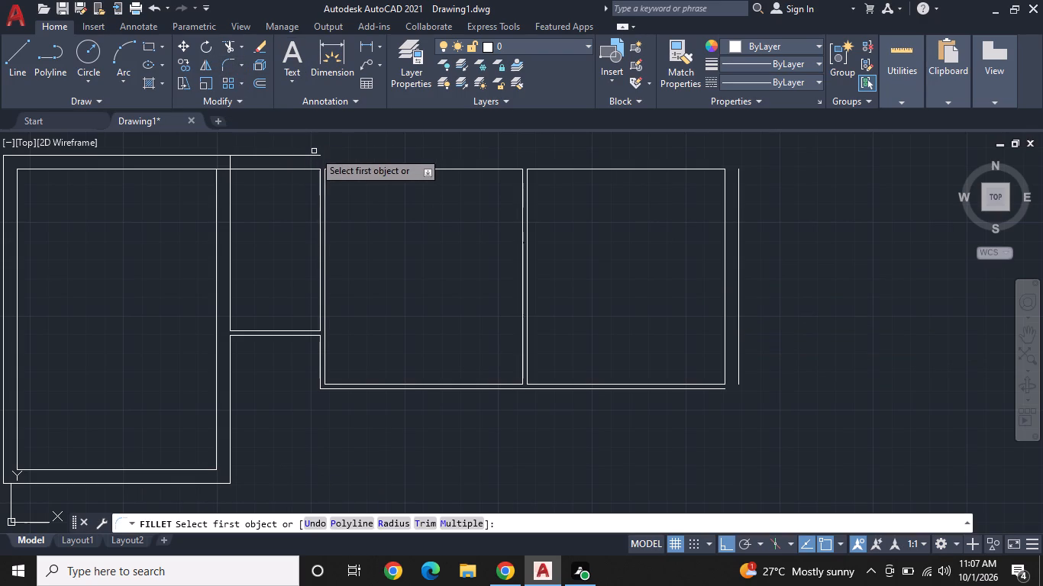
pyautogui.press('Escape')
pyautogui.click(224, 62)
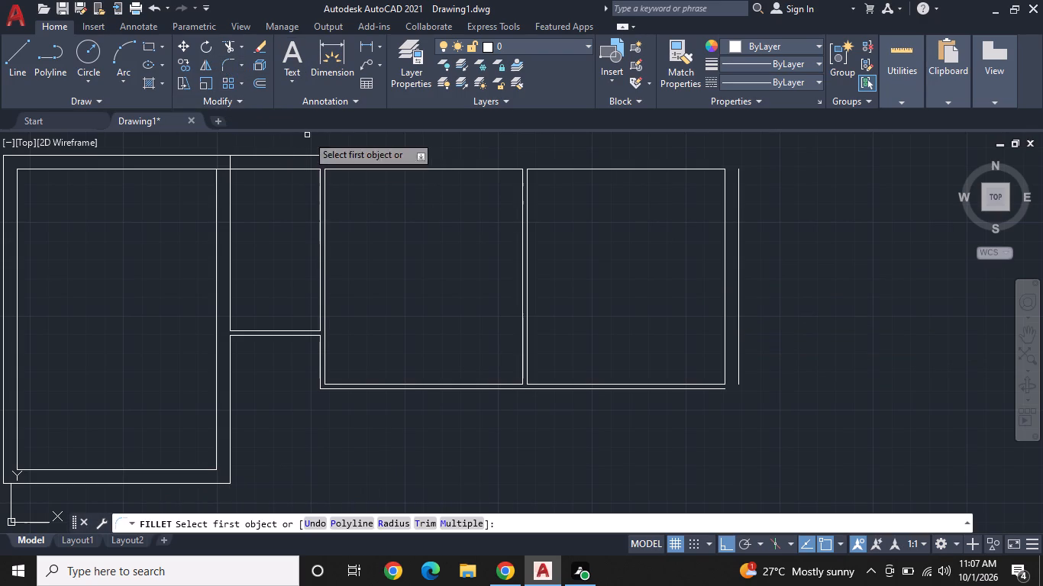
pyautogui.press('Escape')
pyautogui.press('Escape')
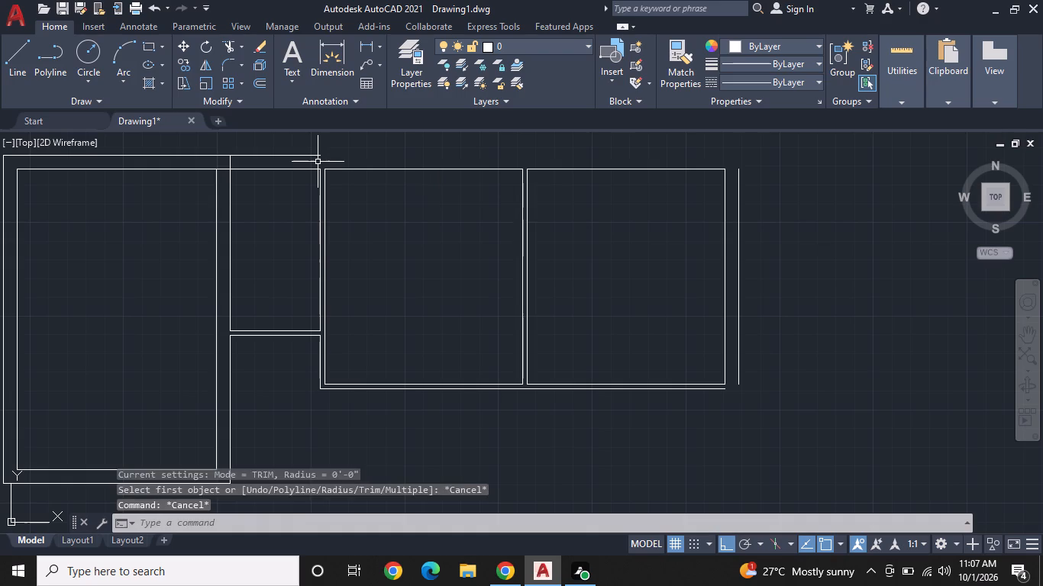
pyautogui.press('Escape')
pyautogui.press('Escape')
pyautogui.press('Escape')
# Fillet the plan's outer top line and the 9" offset line at the far right into a corner.
pyautogui.click(231, 67)
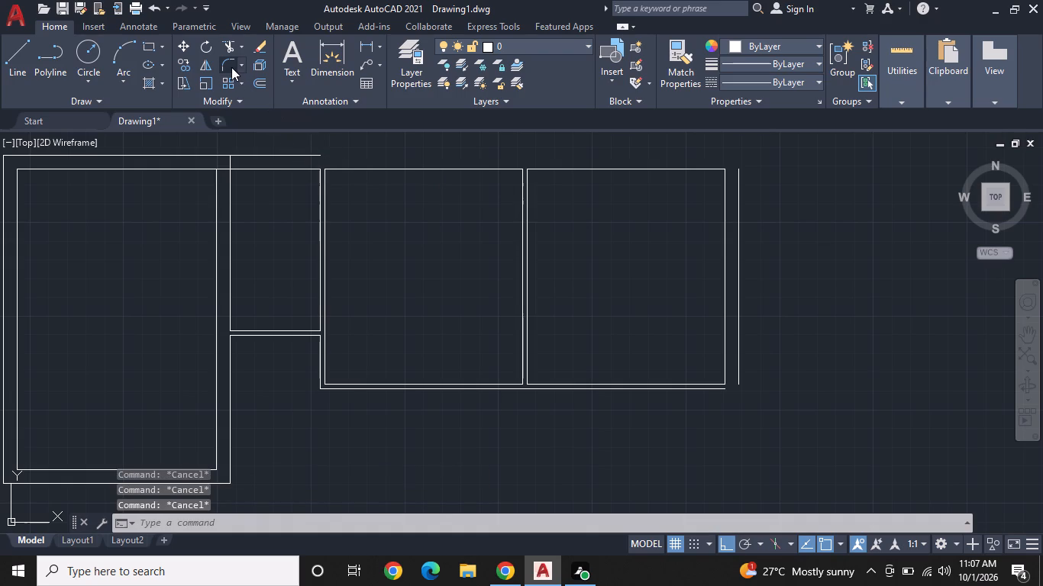
pyautogui.click(314, 154)
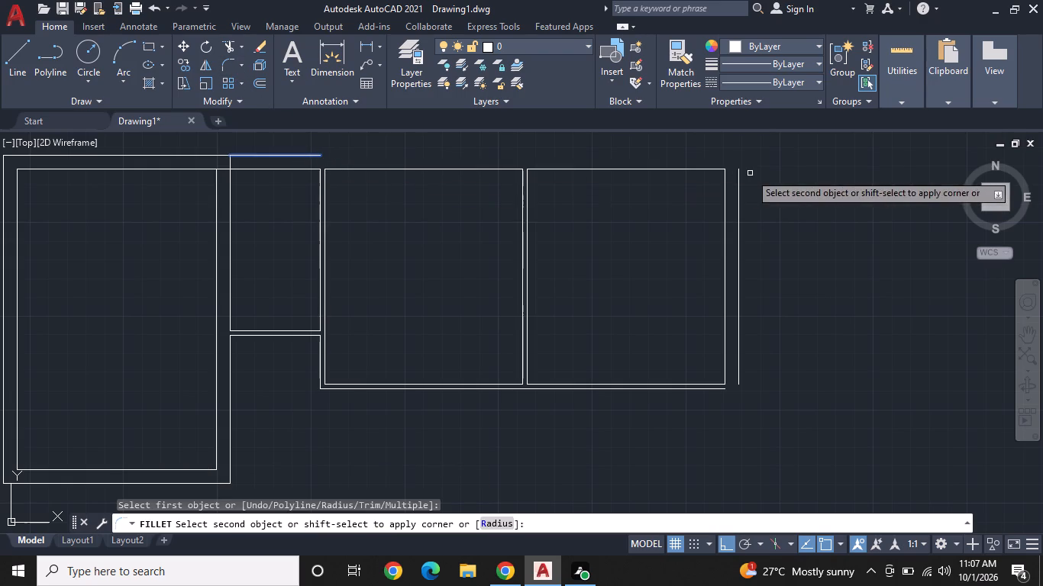
pyautogui.click(738, 182)
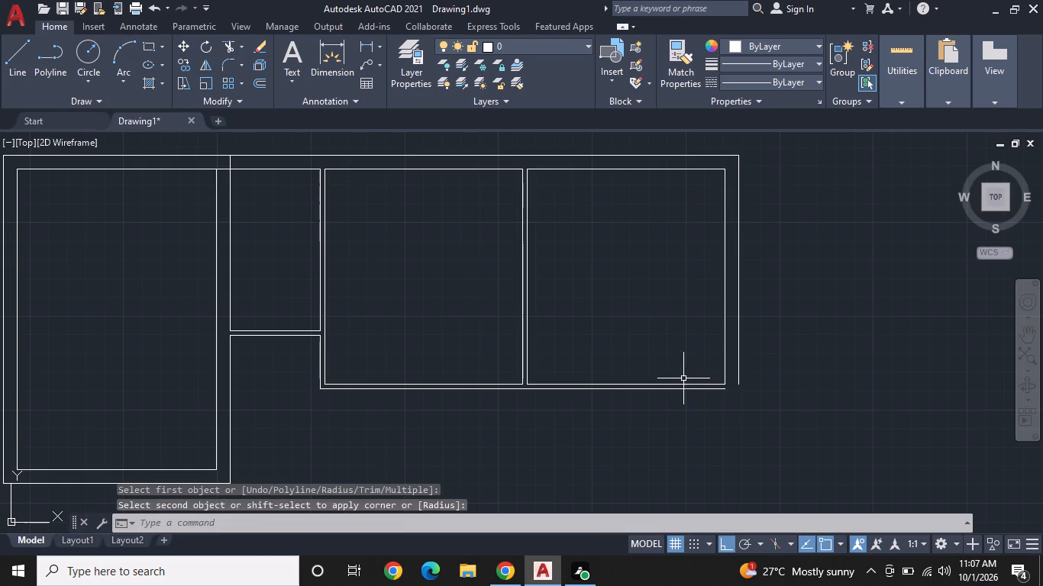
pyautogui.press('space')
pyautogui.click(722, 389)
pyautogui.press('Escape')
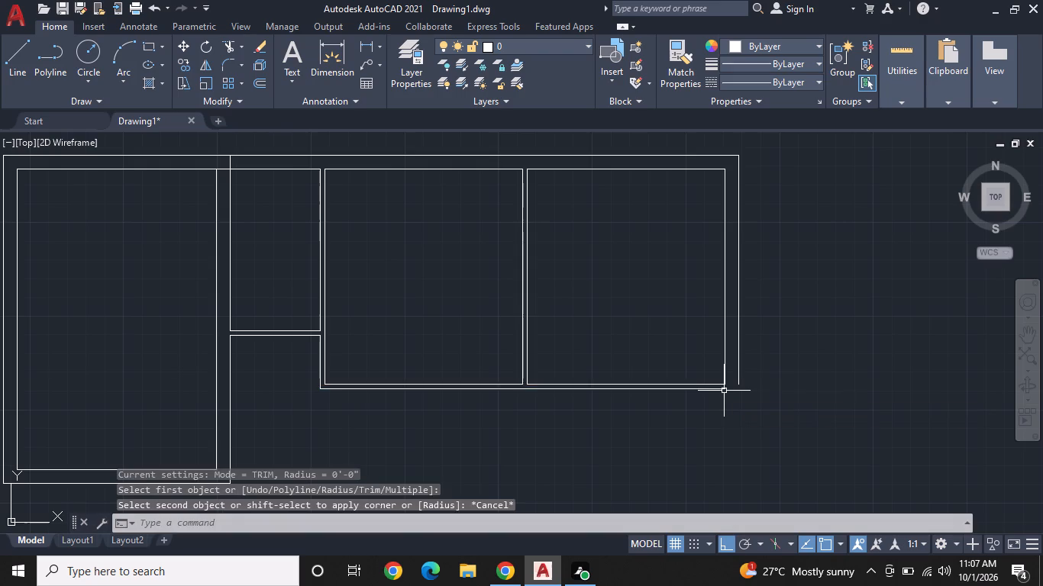
# Draw a line 6' down from the outer bottom line's right end, 7' left, and back up to the outer bottom line.
pyautogui.moveTo(721, 390); pyautogui.dragTo(715, 322, button='middle')
pyautogui.moveTo(722, 356); pyautogui.dragTo(722, 341, button='middle')
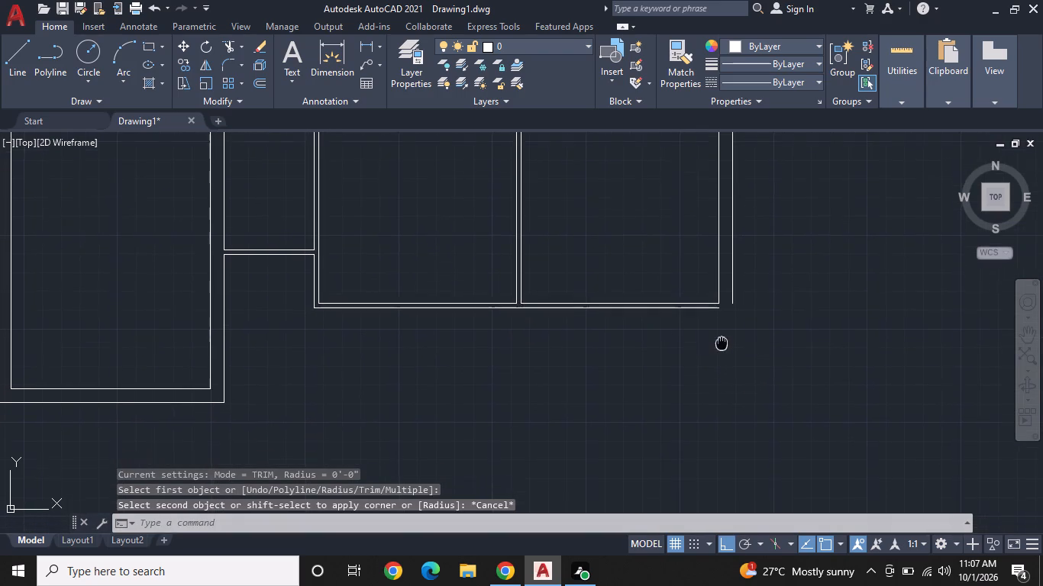
pyautogui.moveTo(722, 341); pyautogui.dragTo(707, 324, button='middle')
pyautogui.press('Escape')
pyautogui.click(12, 50)
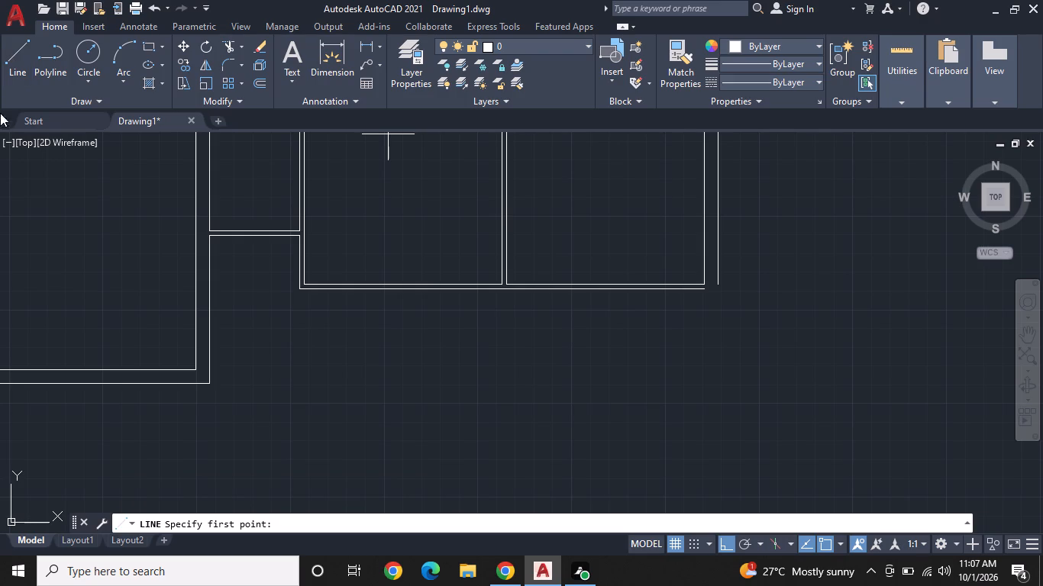
pyautogui.click(13, 42)
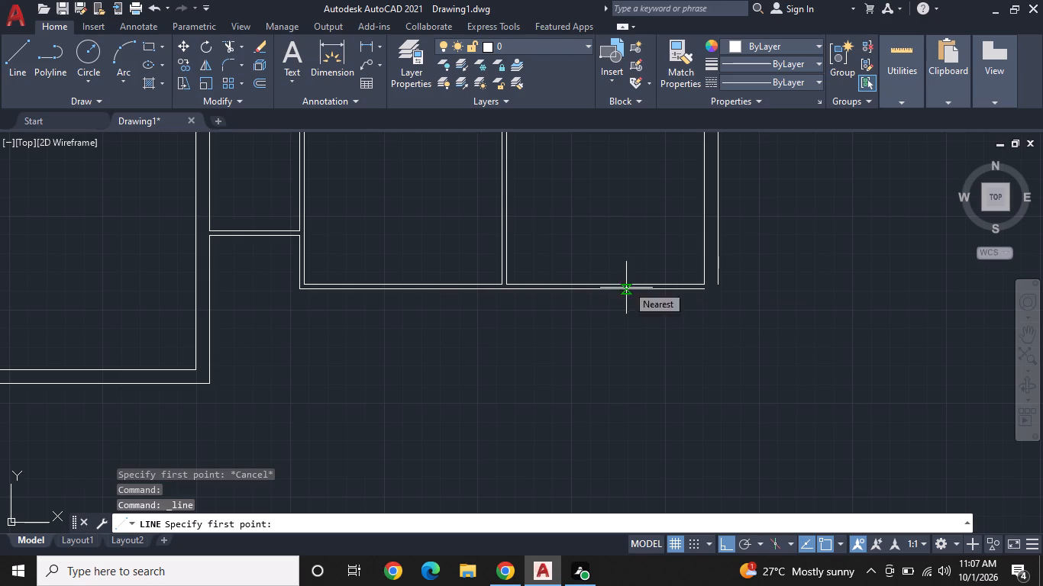
pyautogui.click(699, 289)
pyautogui.moveTo(680, 411); pyautogui.dragTo(682, 336, button='middle')
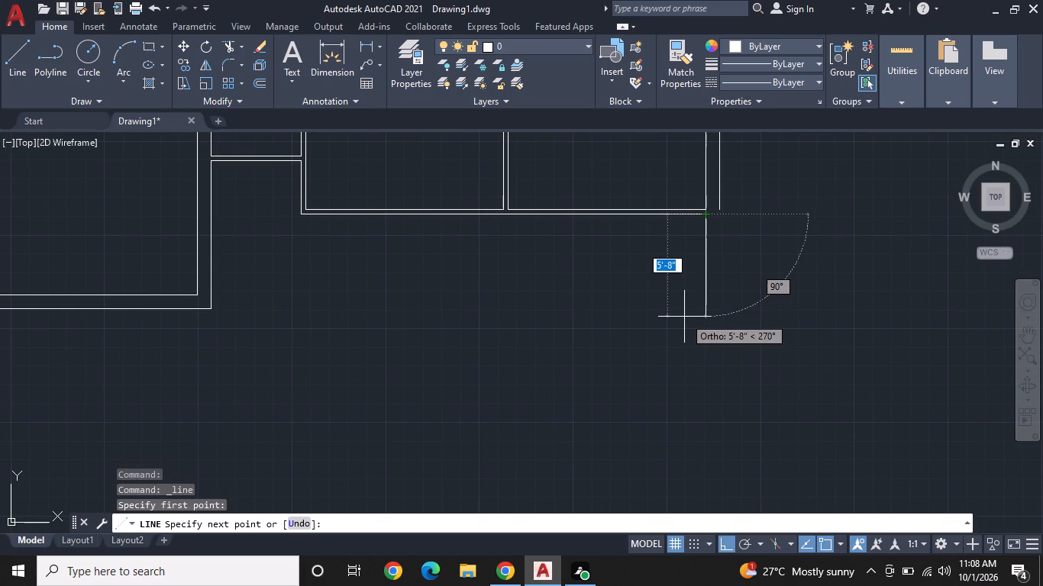
pyautogui.press('6')
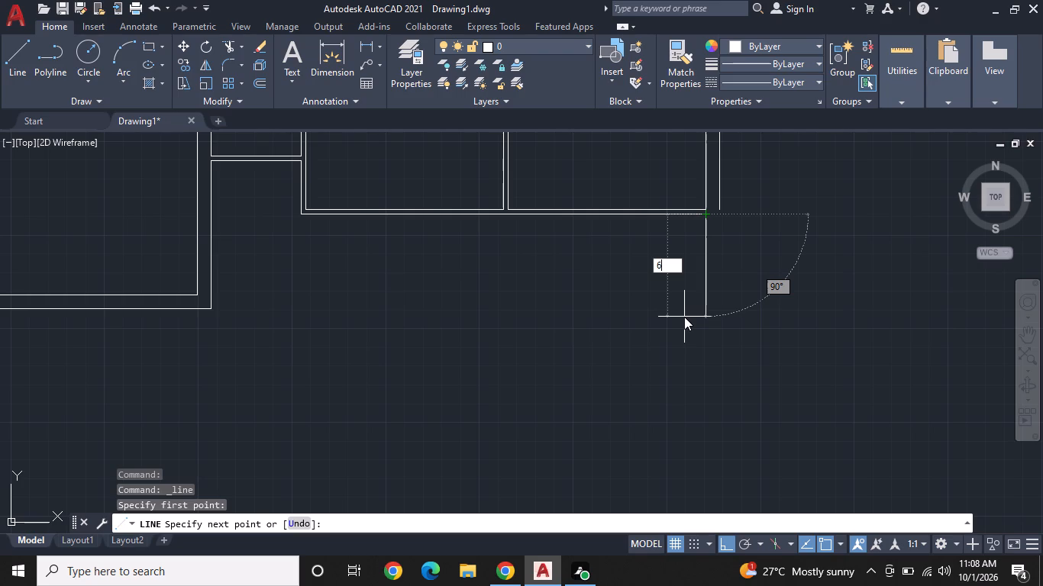
pyautogui.press("'")
pyautogui.press('Return')
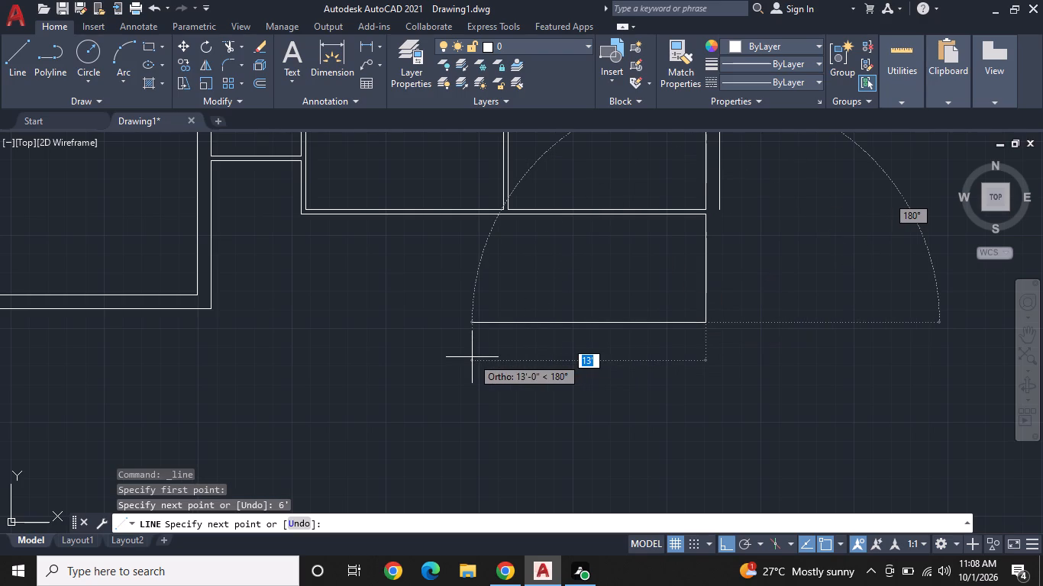
pyautogui.write("7'")
pyautogui.press('Return')
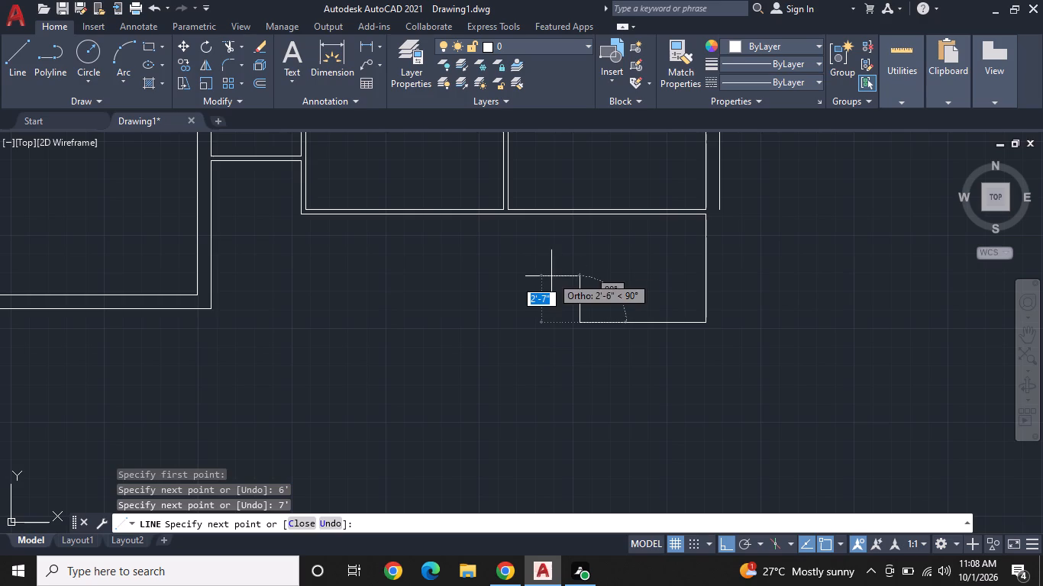
pyautogui.click(583, 217)
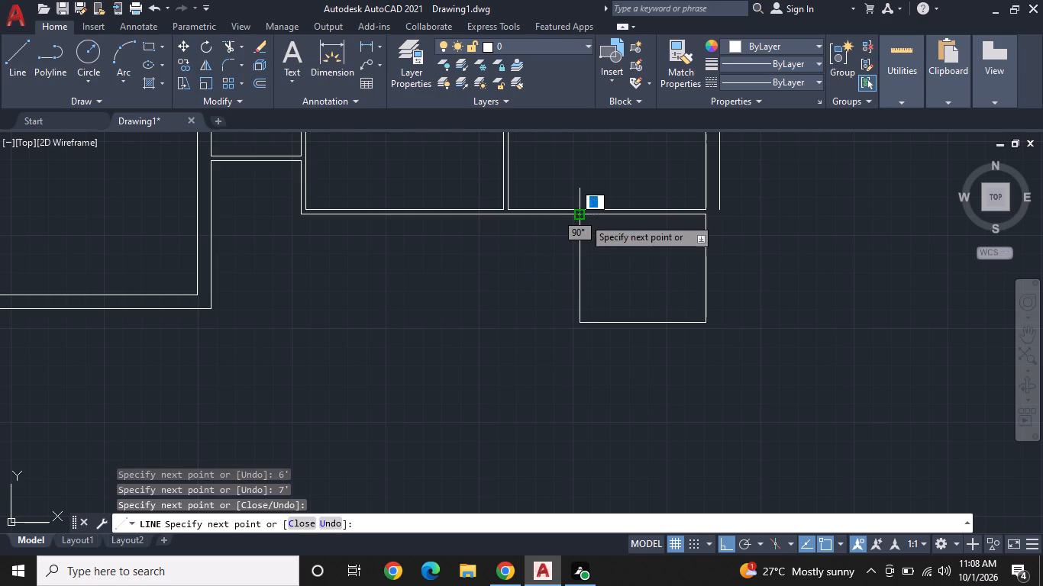
pyautogui.rightClick(583, 217)
pyautogui.click(612, 247)
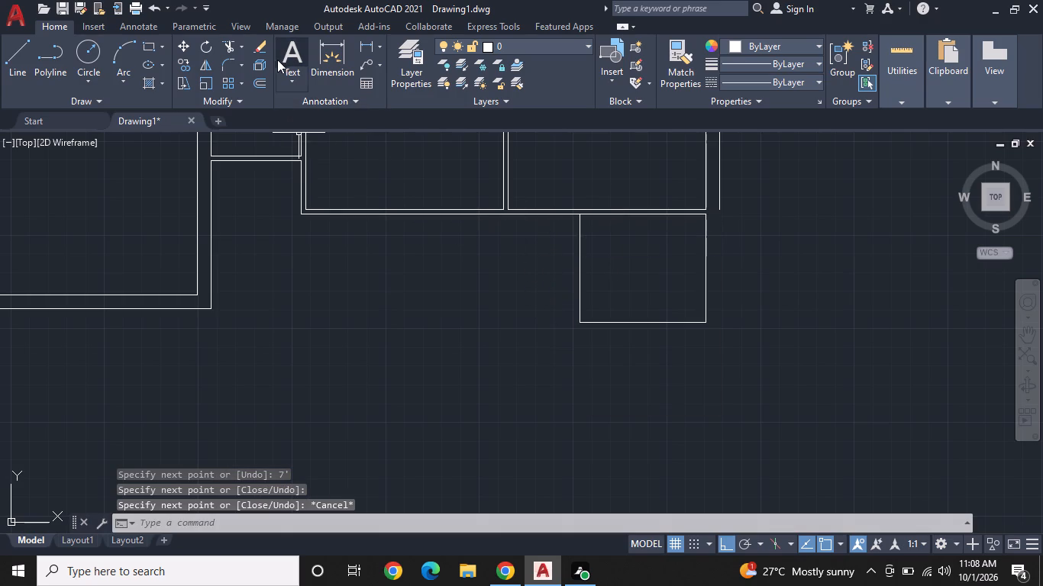
# Offset the 7' by 6' room's right line outward by 9".
pyautogui.click(259, 79)
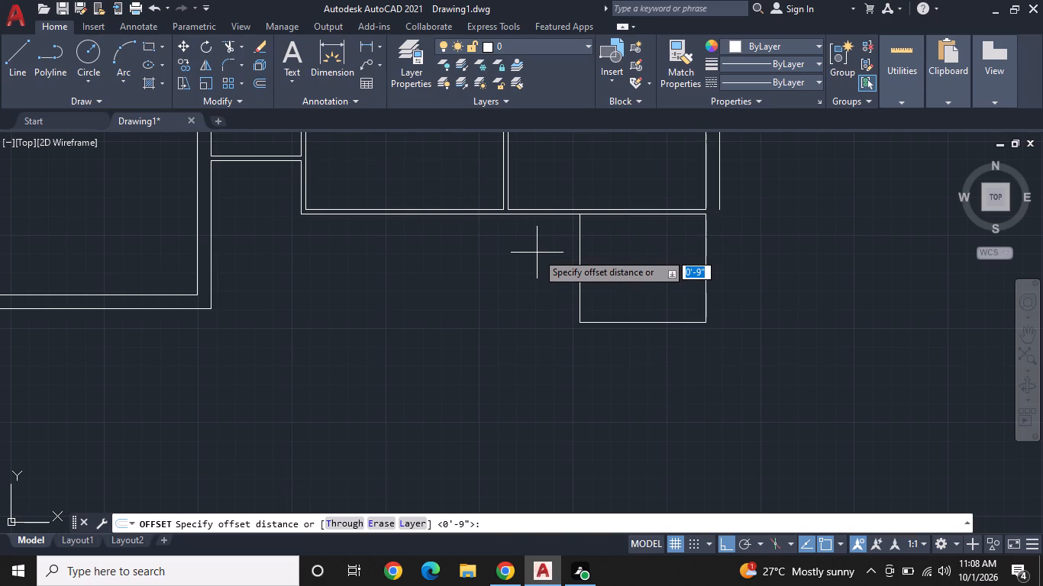
pyautogui.rightClick(537, 253)
pyautogui.click(576, 269)
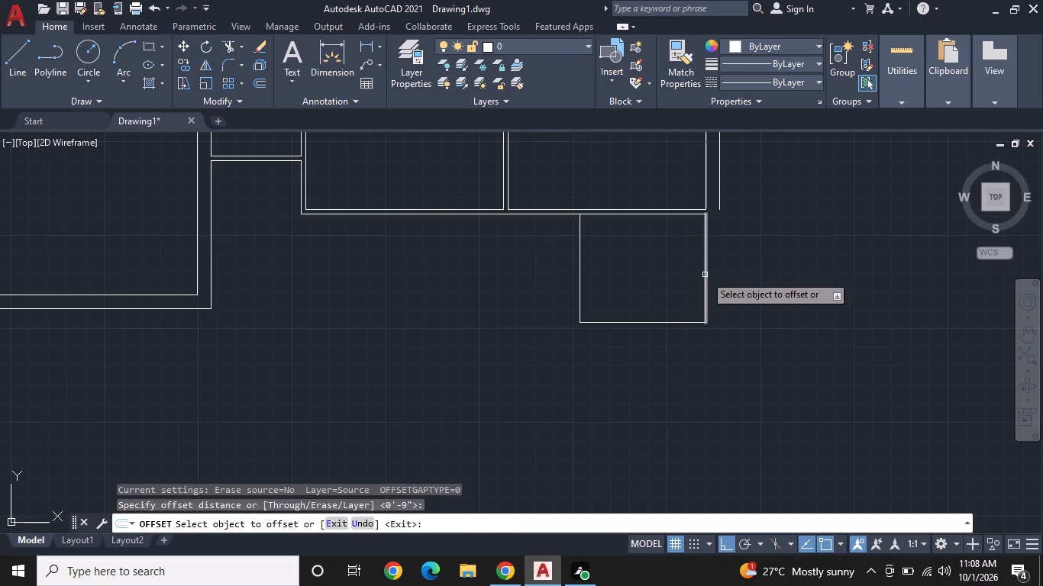
pyautogui.click(704, 275)
pyautogui.click(767, 277)
pyautogui.middleClick(760, 277)
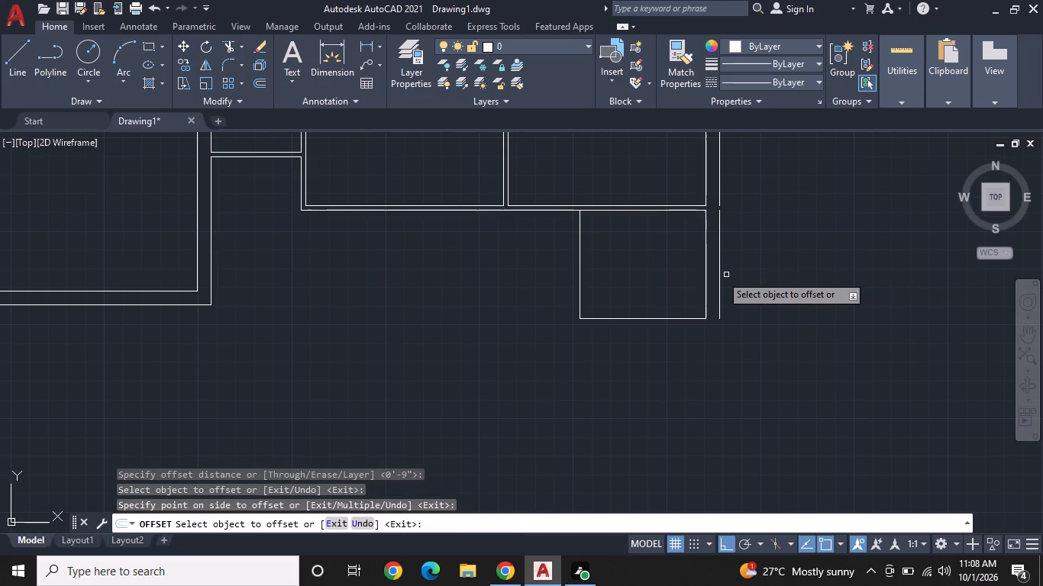
pyautogui.press('Escape')
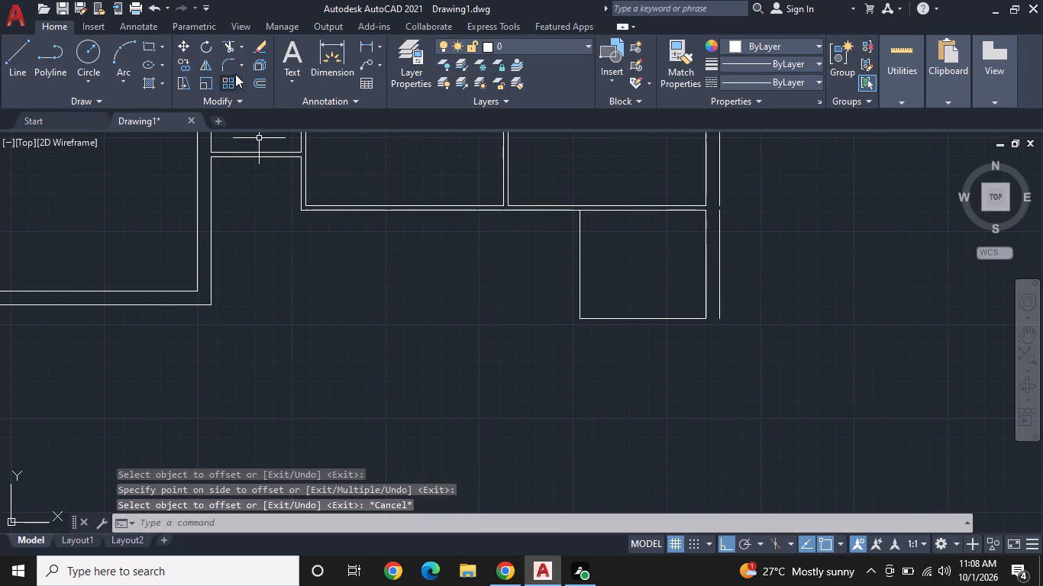
# Offset the 7' by 6' room's bottom and left lines outward by 3".
pyautogui.click(260, 82)
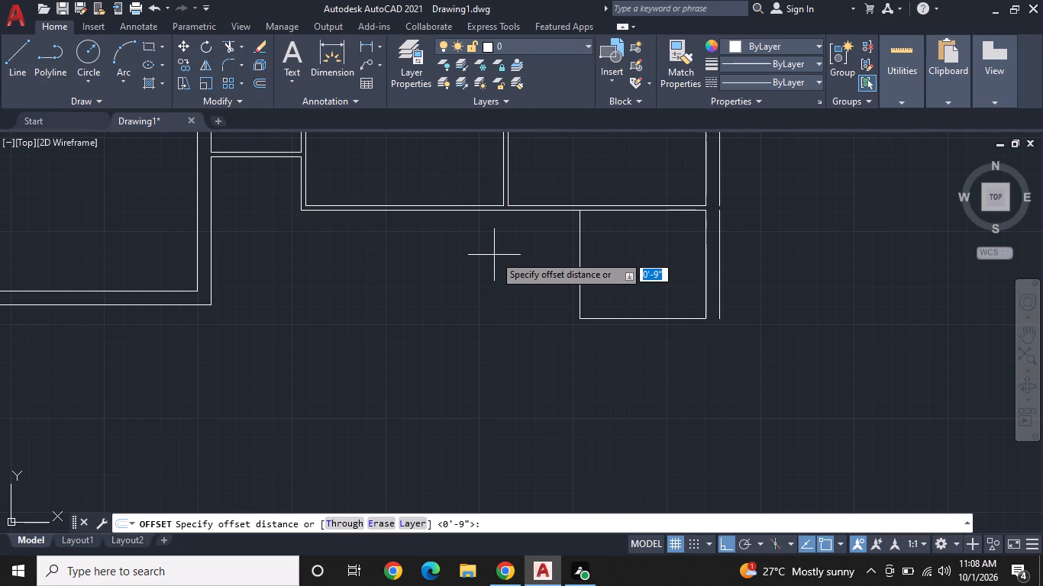
pyautogui.press('3')
pyautogui.hotkey('shift', '"')
pyautogui.press('Return')
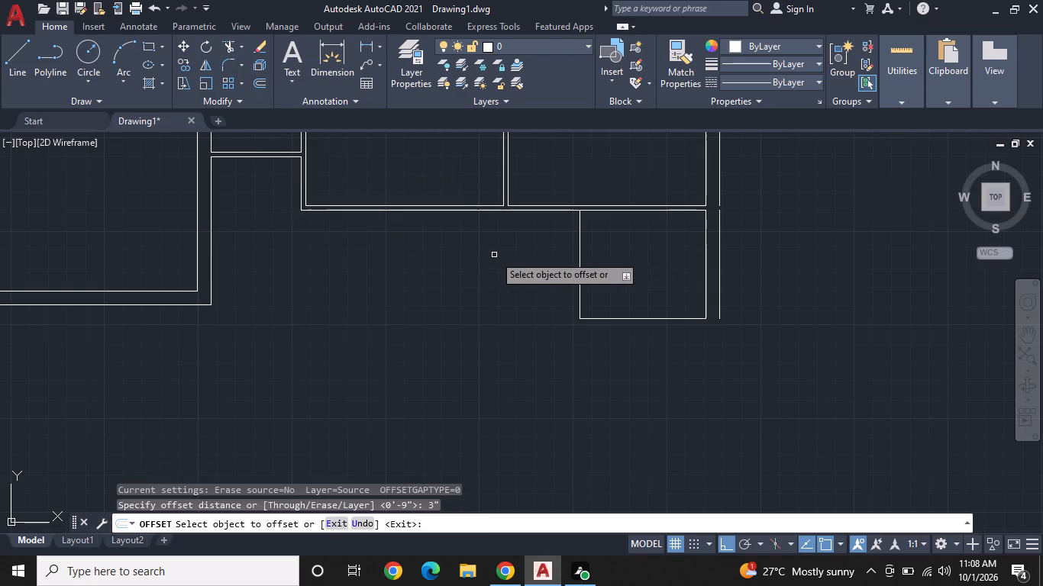
pyautogui.click(635, 320)
pyautogui.click(634, 362)
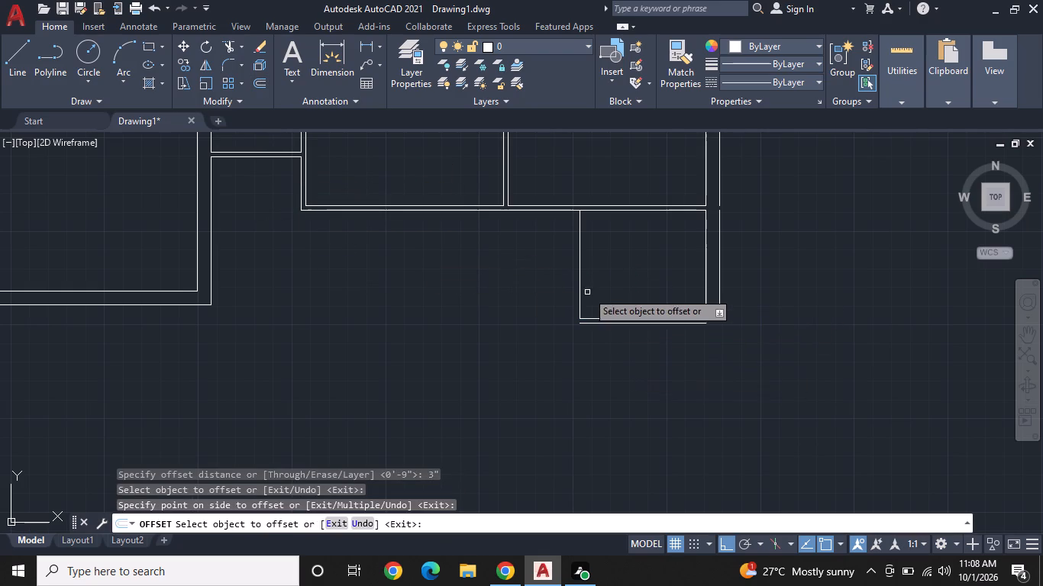
pyautogui.click(583, 280)
pyautogui.click(580, 273)
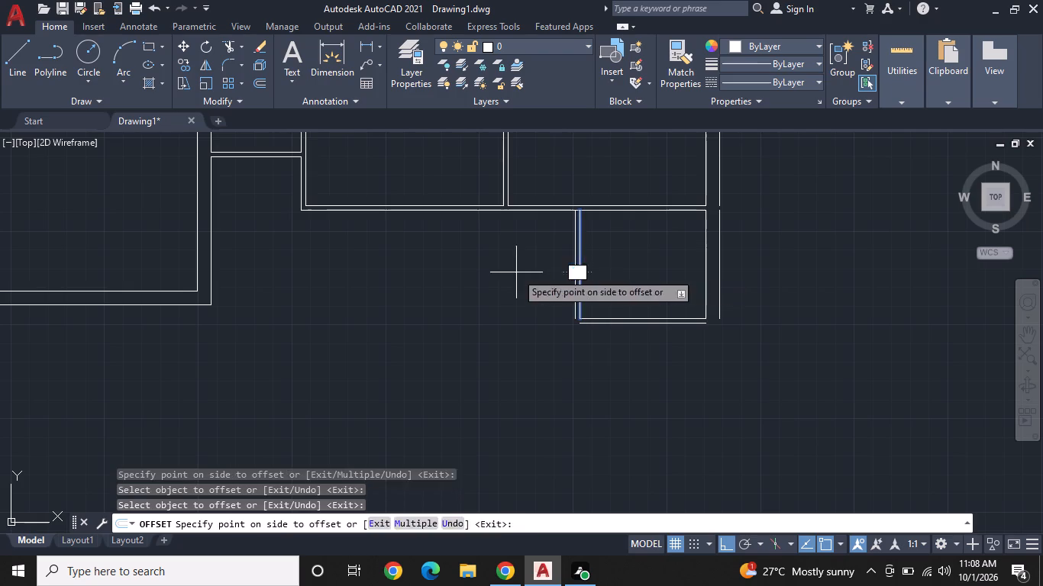
pyautogui.click(515, 272)
pyautogui.moveTo(625, 266); pyautogui.dragTo(599, 227, button='middle')
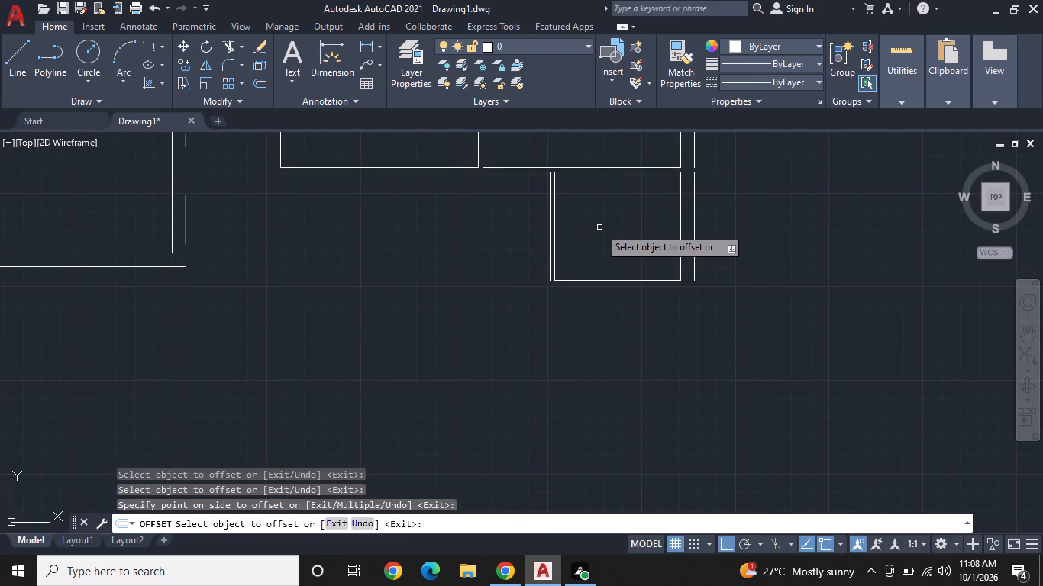
pyautogui.press('Escape')
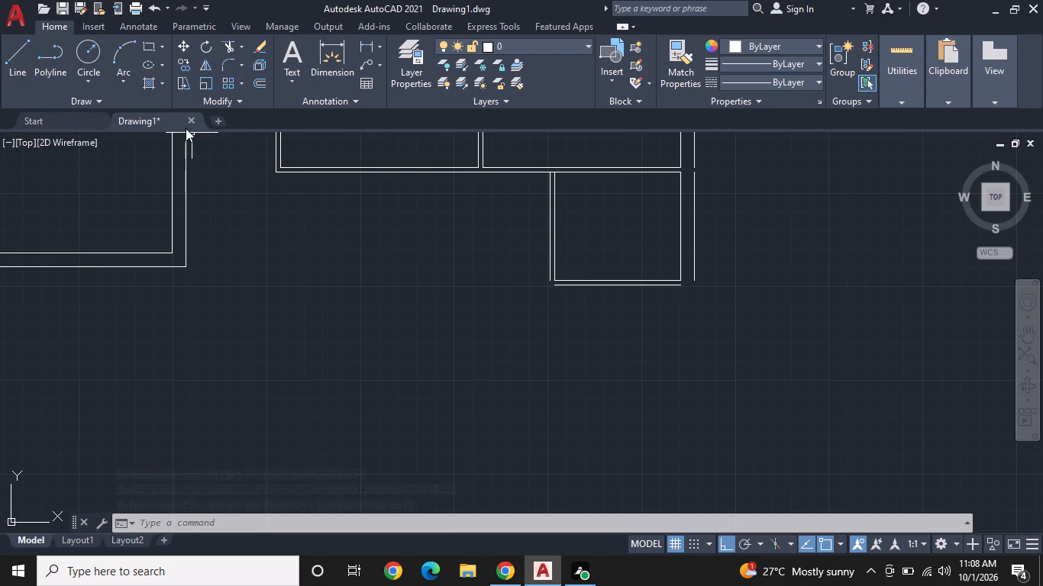
# Draw a line 8'3" down from the right end of the 7' by 6' room's outer bottom line.
pyautogui.click(13, 47)
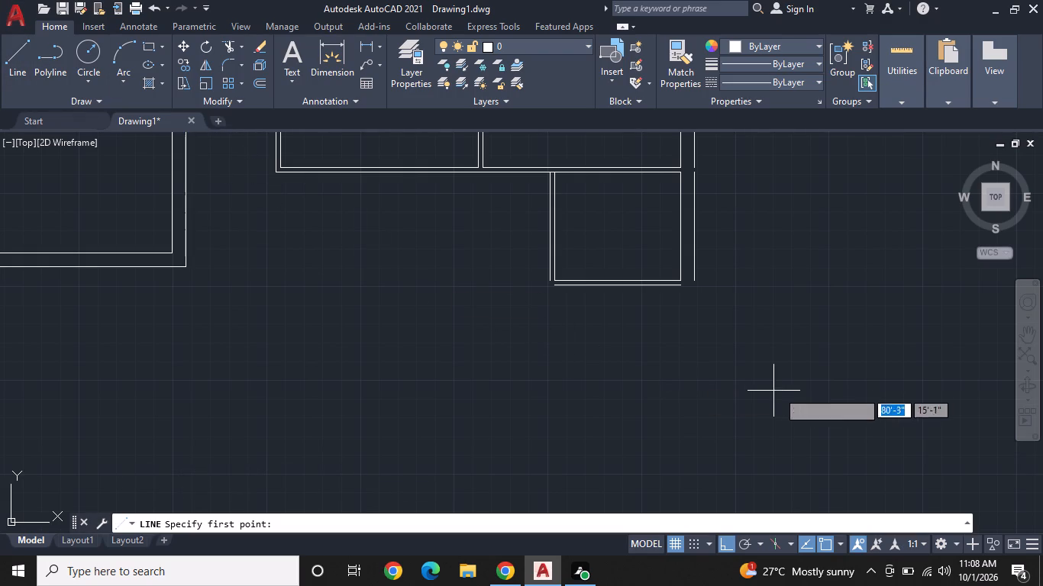
pyautogui.click(680, 285)
pyautogui.moveTo(684, 404); pyautogui.dragTo(689, 372, button='middle')
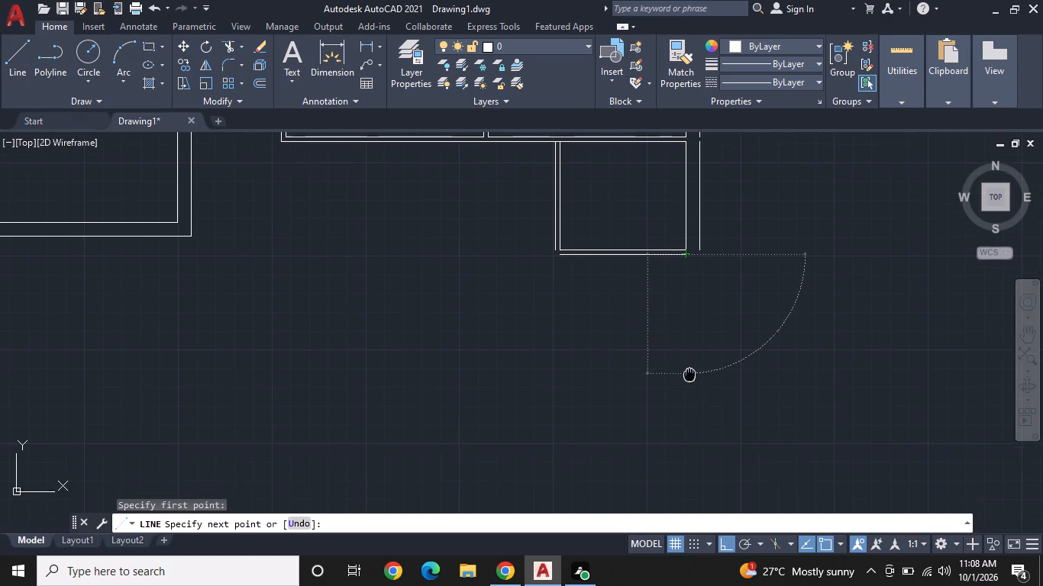
pyautogui.moveTo(689, 372); pyautogui.dragTo(691, 371, button='middle')
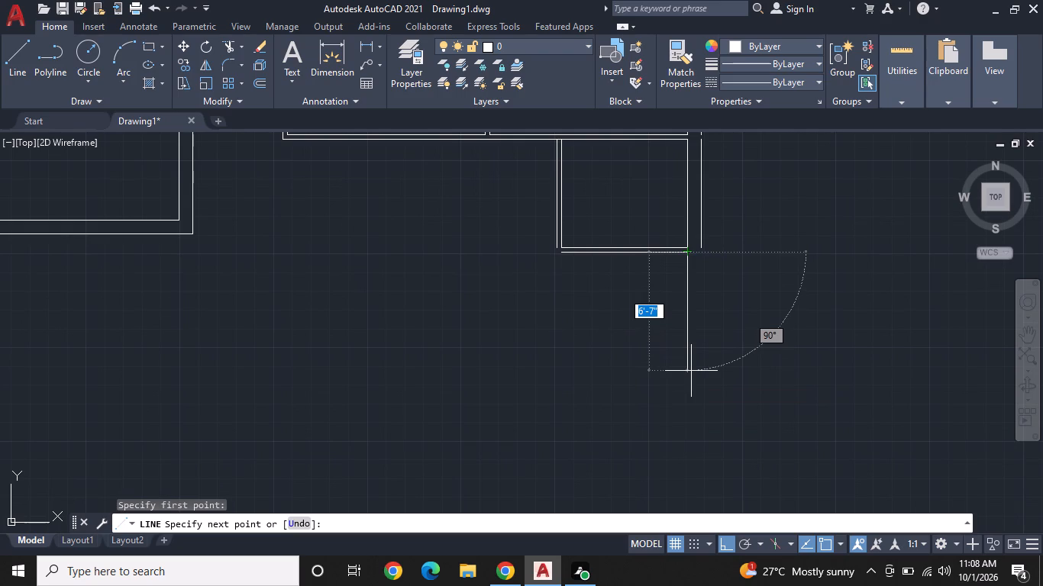
pyautogui.press('8')
pyautogui.press("'")
pyautogui.press('Return')
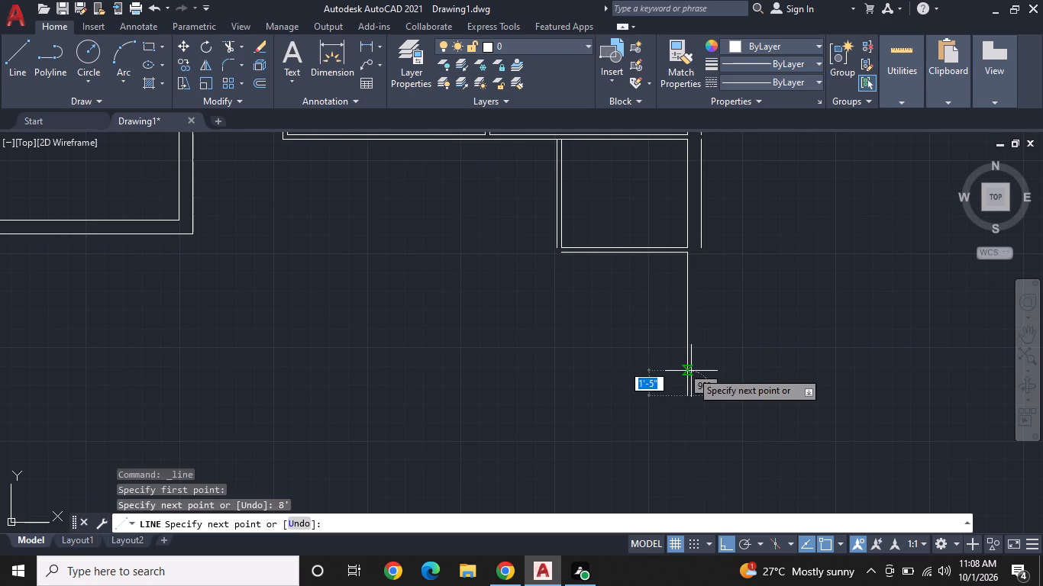
pyautogui.hotkey('ctrl', 'z')
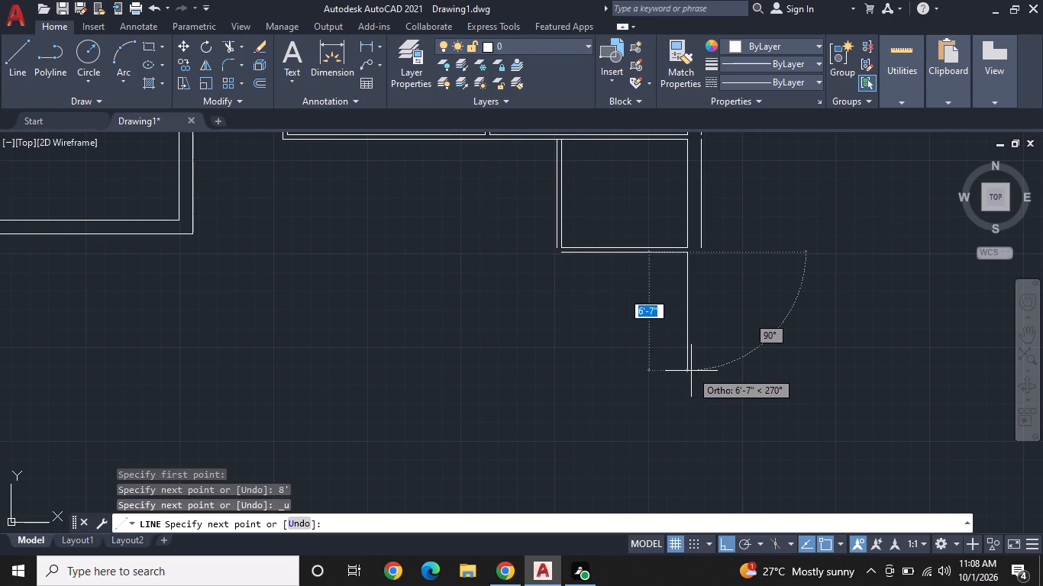
pyautogui.write('8\'3"')
pyautogui.press('Return')
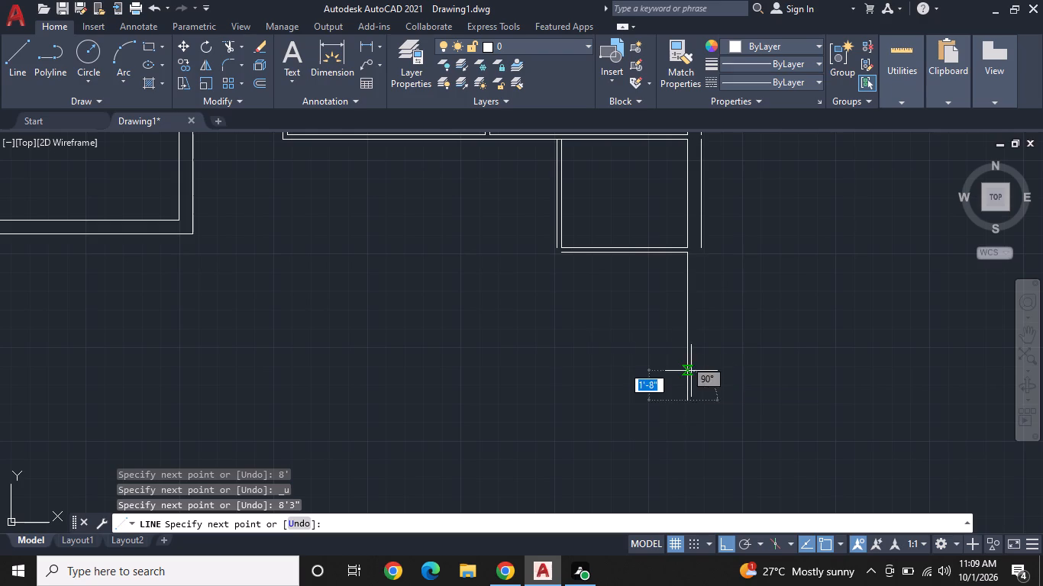
# Continue the line 11' left, up to the level of the 7' by 6' room's outer bottom line, and across to that line's left end.
pyautogui.write('11')
pyautogui.press("'")
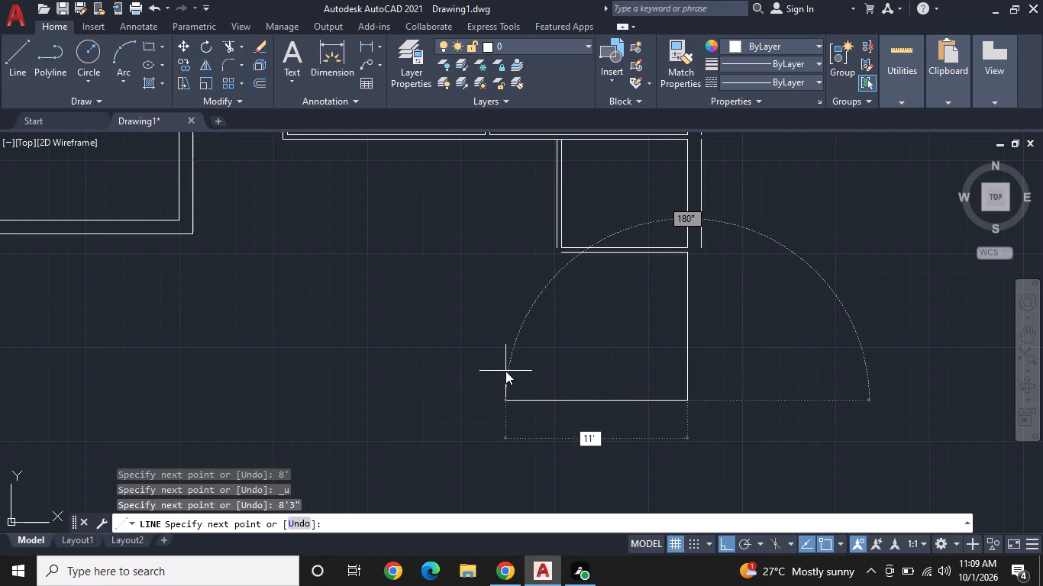
pyautogui.press('Return')
pyautogui.scroll(1, 505, 371)
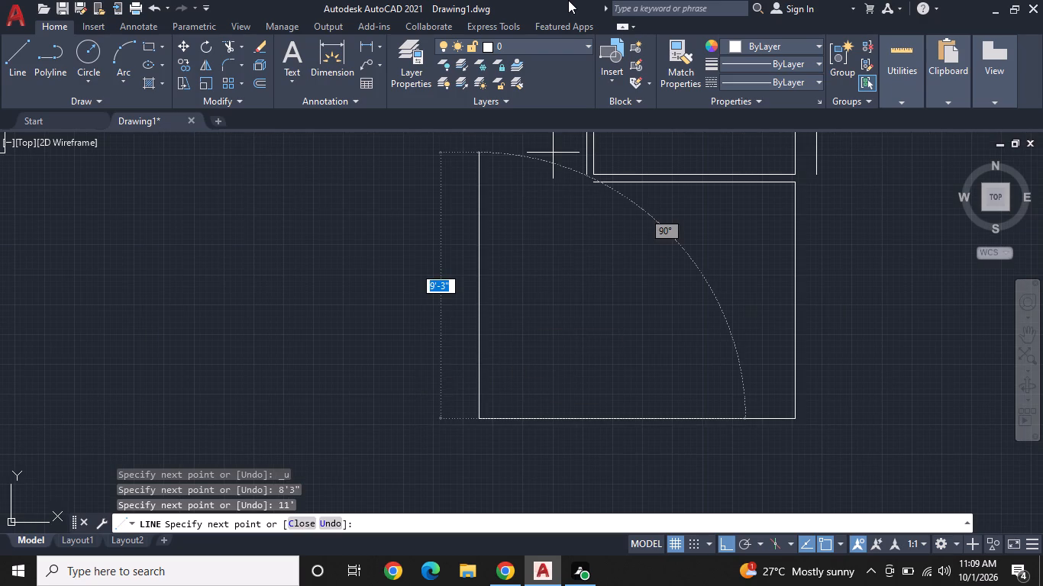
pyautogui.scroll(-2, 593, 334)
pyautogui.moveTo(570, 268); pyautogui.dragTo(557, 325, button='middle')
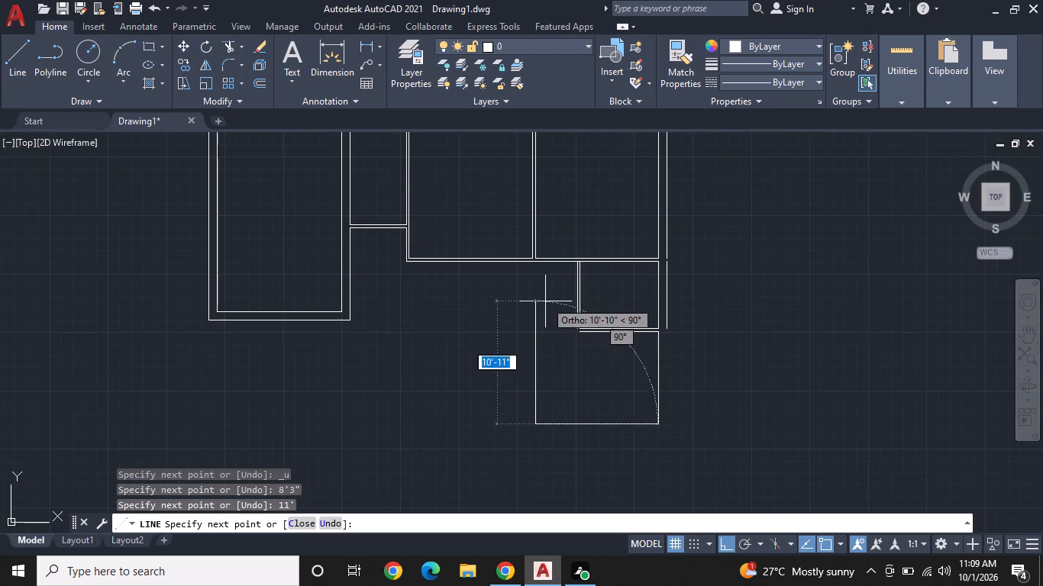
pyautogui.scroll(1, 544, 292)
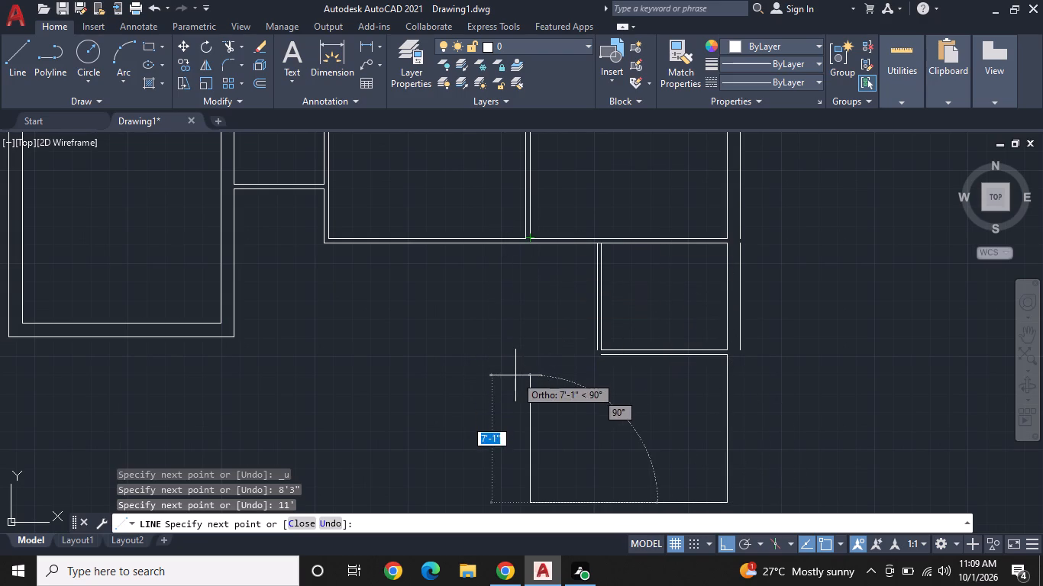
pyautogui.moveTo(515, 372); pyautogui.dragTo(523, 314, button='middle')
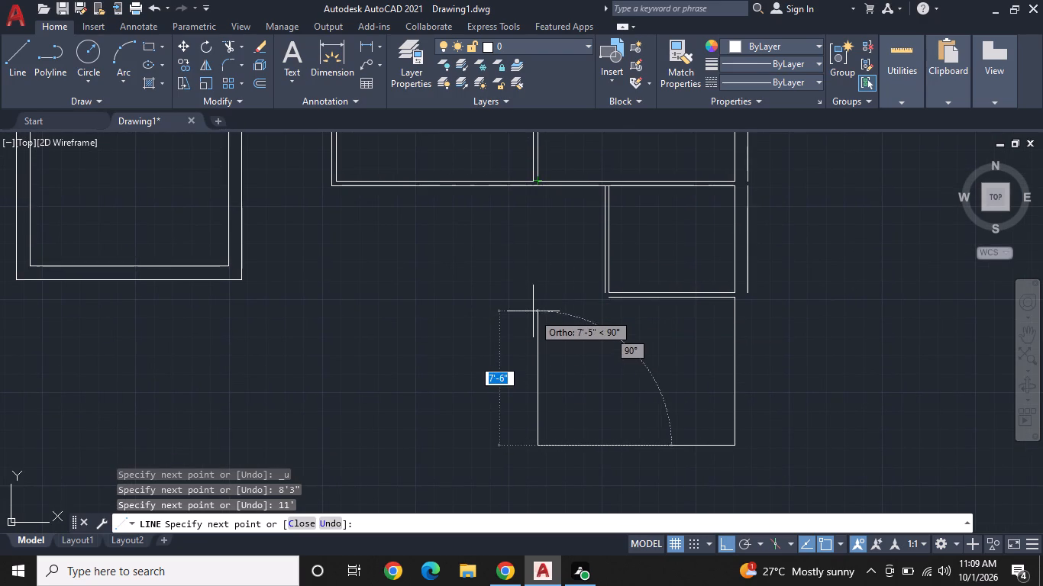
pyautogui.scroll(1, 533, 311)
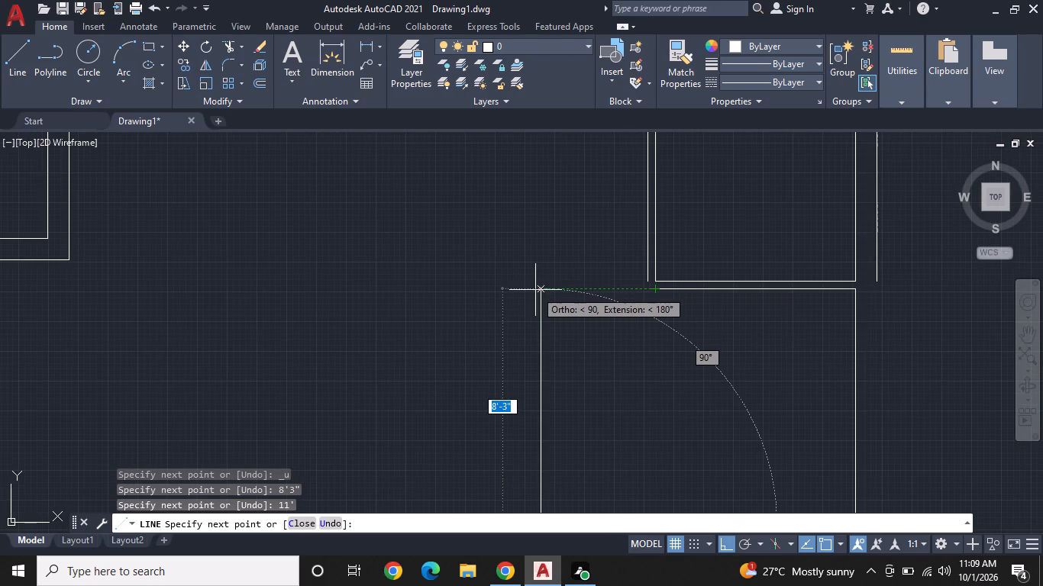
pyautogui.click(541, 290)
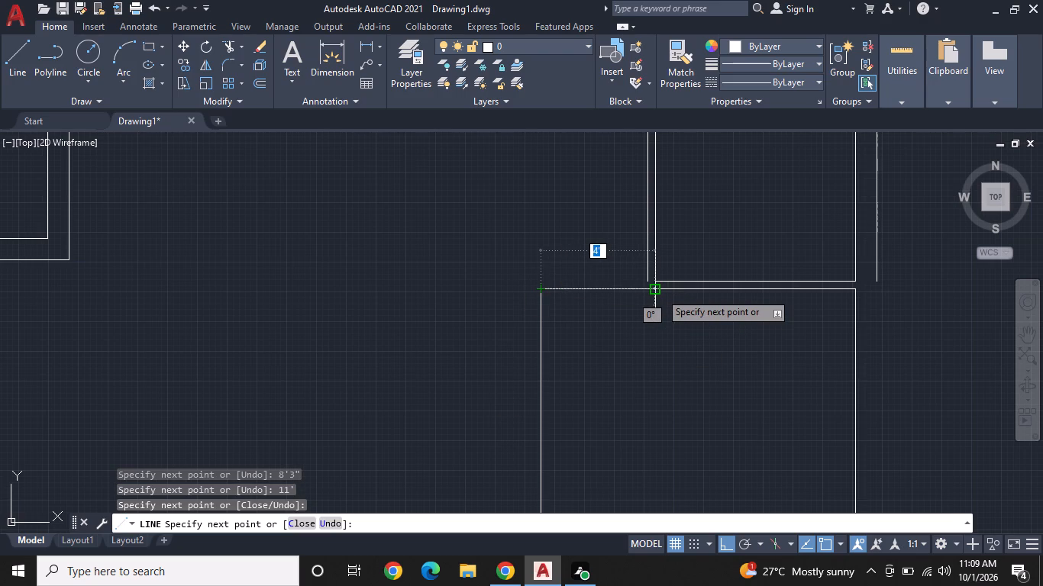
pyautogui.click(660, 292)
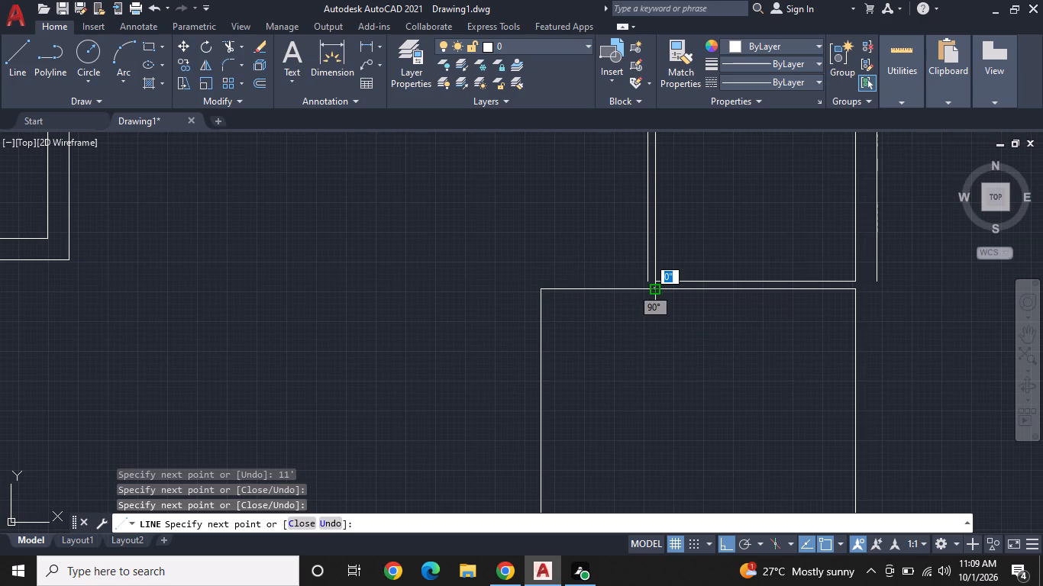
pyautogui.press('Escape')
# Offset the 11' by 8'3" room's bottom line and the short top-left line outward by 3".
pyautogui.scroll(-1, 656, 301)
pyautogui.moveTo(634, 343); pyautogui.dragTo(691, 320, button='middle')
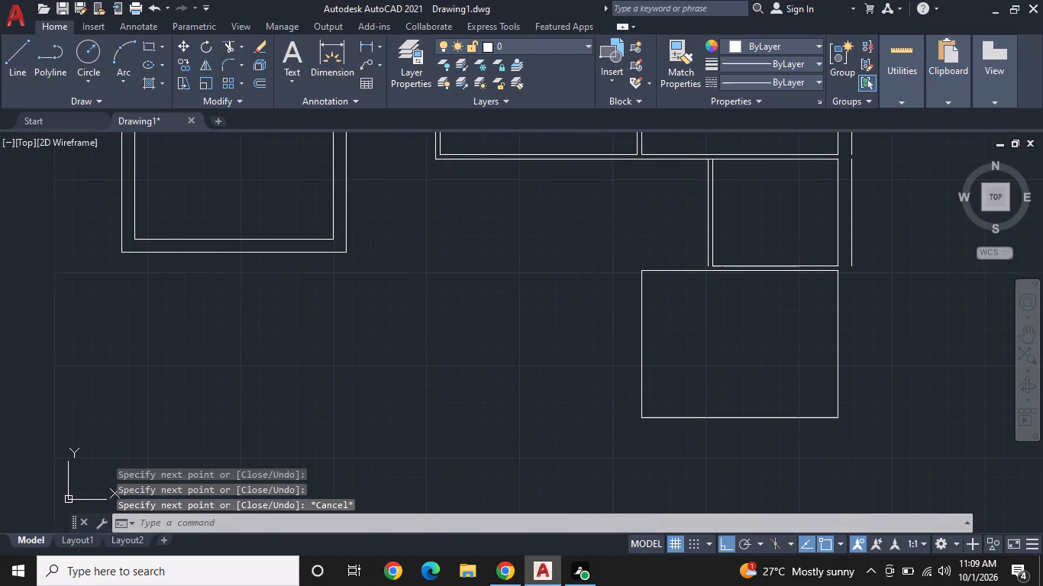
pyautogui.moveTo(675, 345); pyautogui.dragTo(670, 318, button='middle')
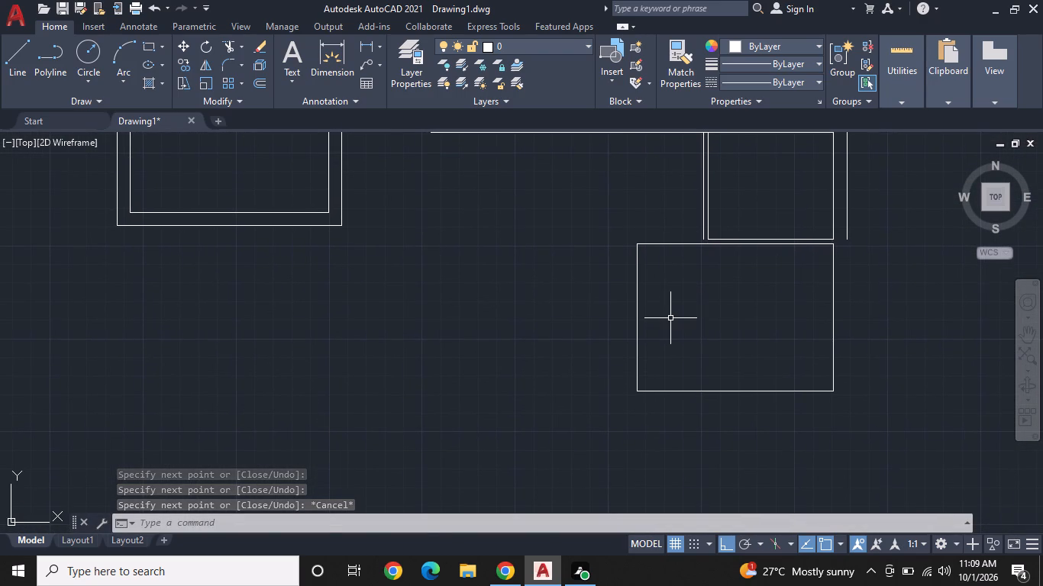
pyautogui.click(264, 87)
pyautogui.rightClick(463, 193)
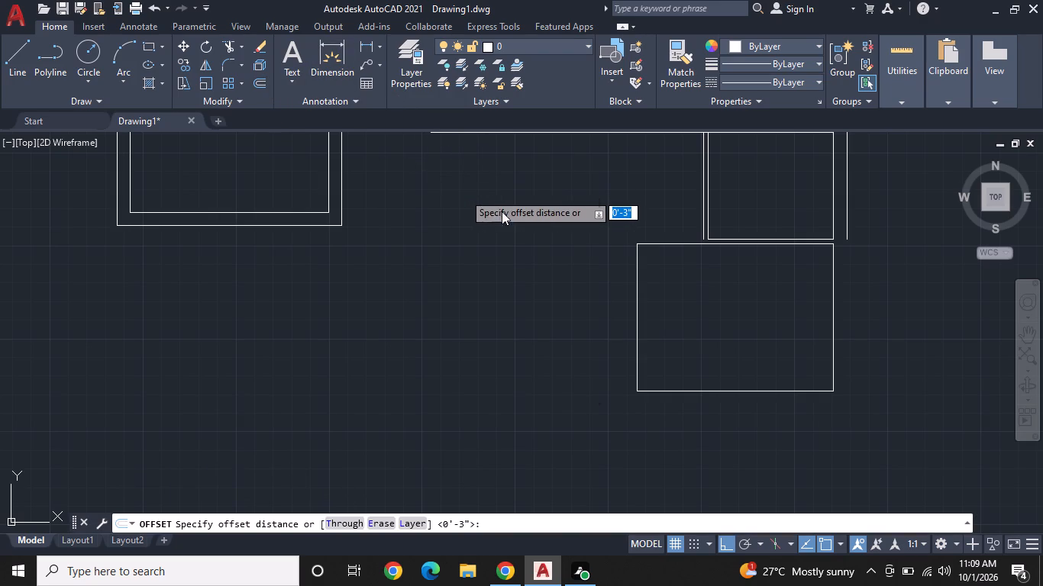
pyautogui.click(529, 205)
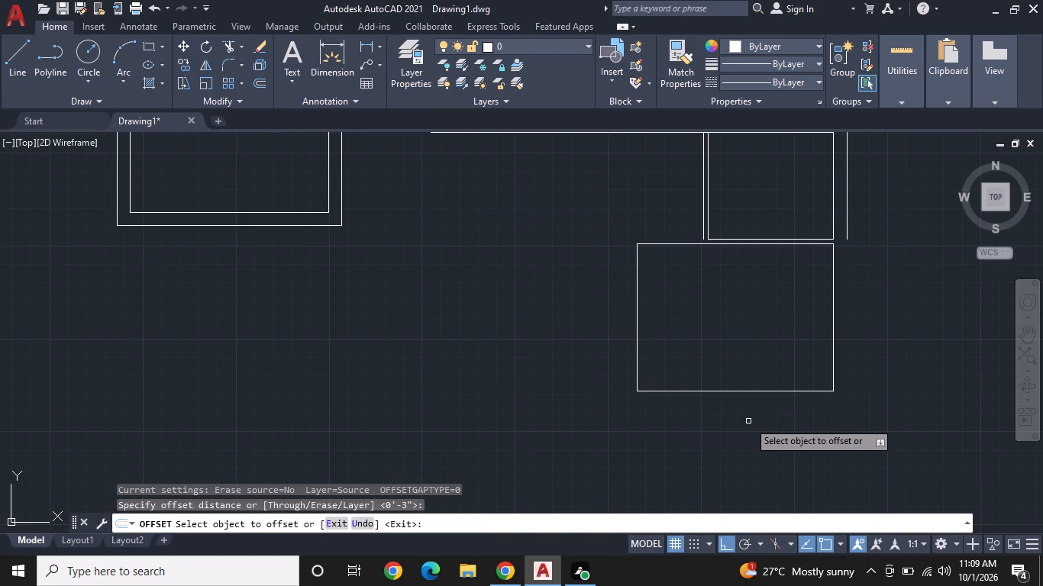
pyautogui.click(739, 390)
pyautogui.click(724, 428)
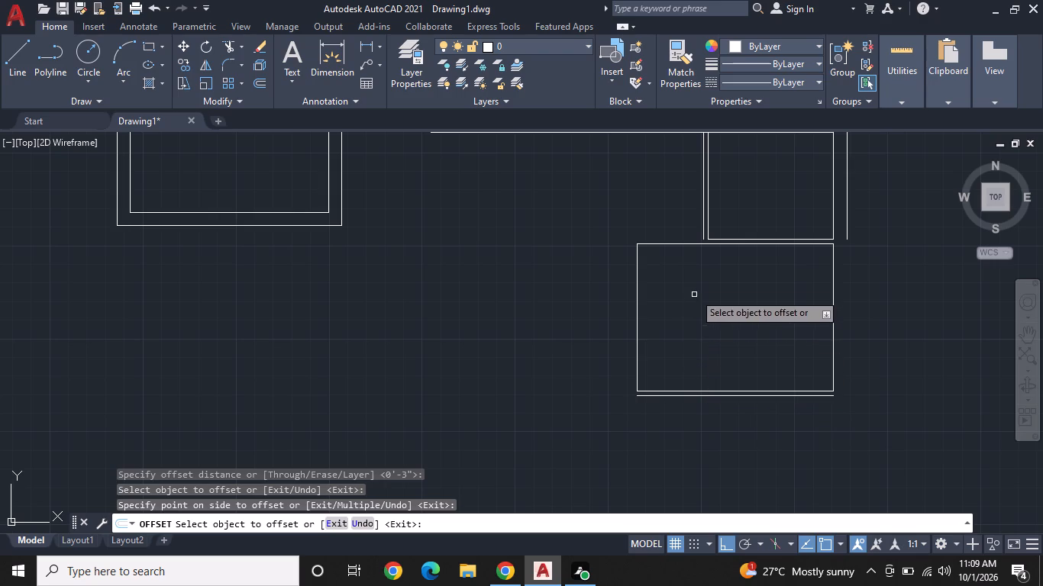
pyautogui.click(660, 244)
pyautogui.click(669, 217)
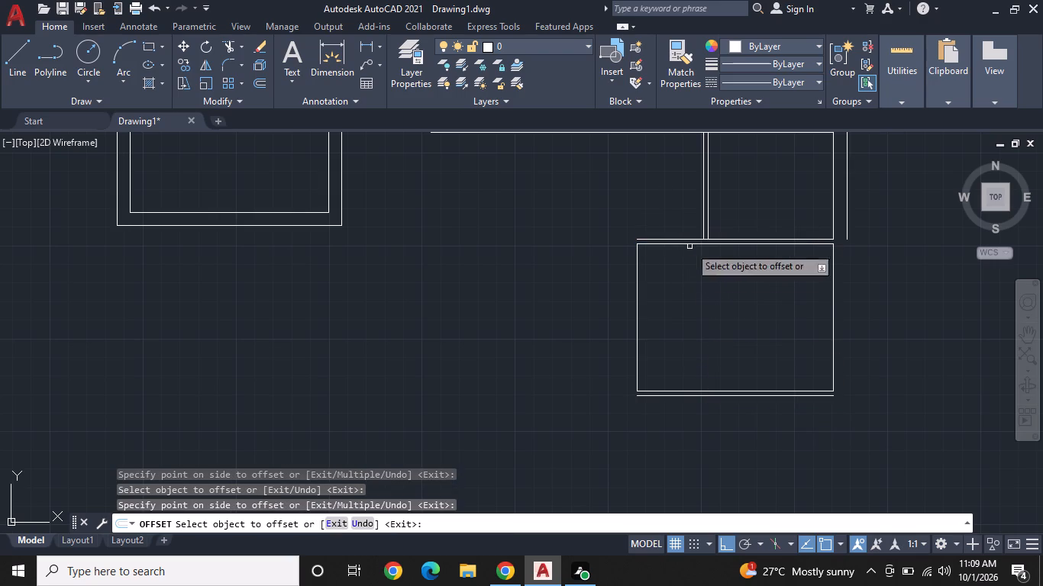
# Offset the 11' by 8'3" room's right line outward by 9".
pyautogui.moveTo(701, 295); pyautogui.dragTo(661, 298, button='middle')
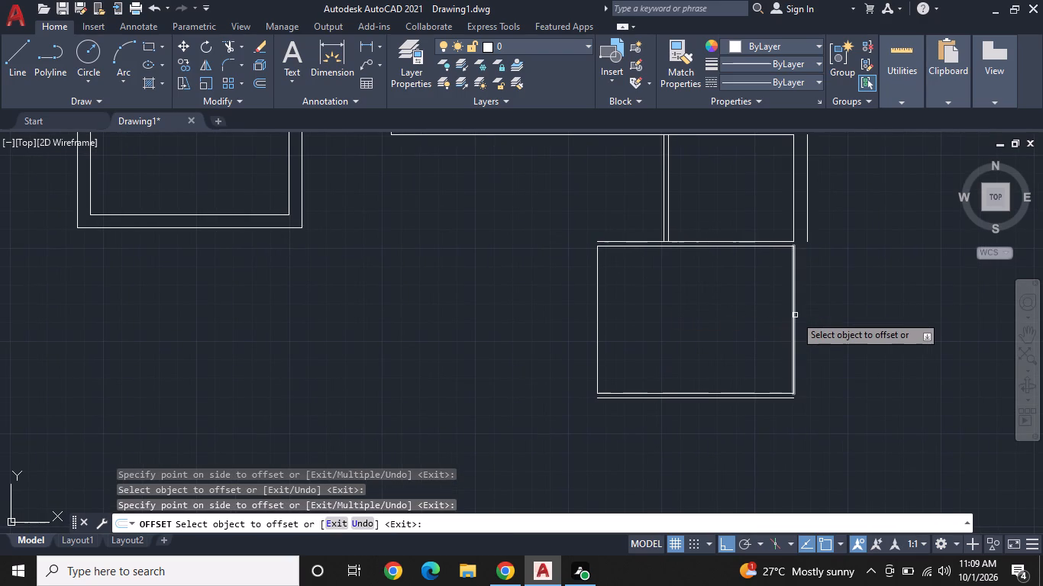
pyautogui.click(795, 315)
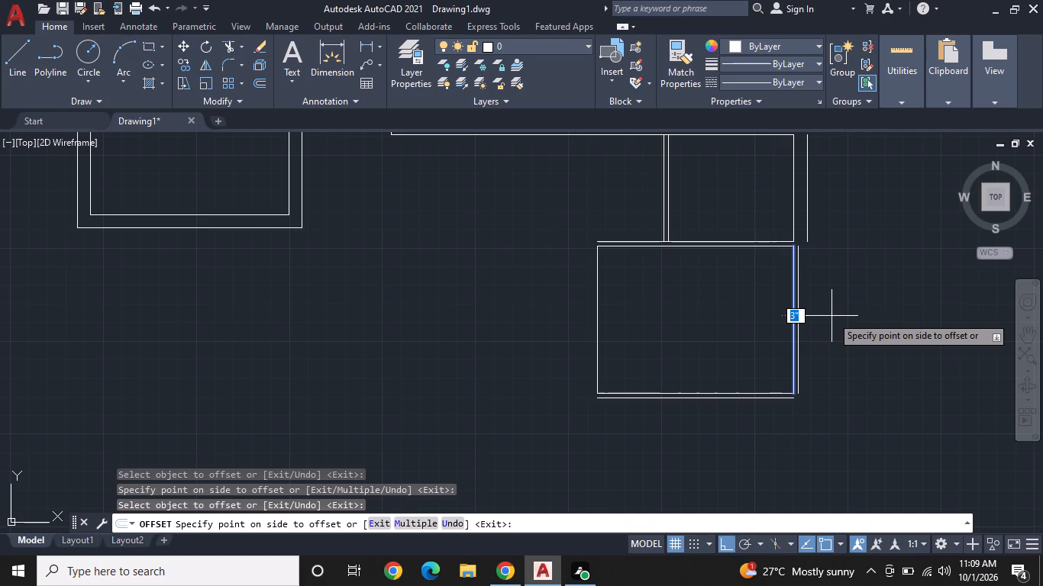
pyautogui.write('9"')
pyautogui.press('Return')
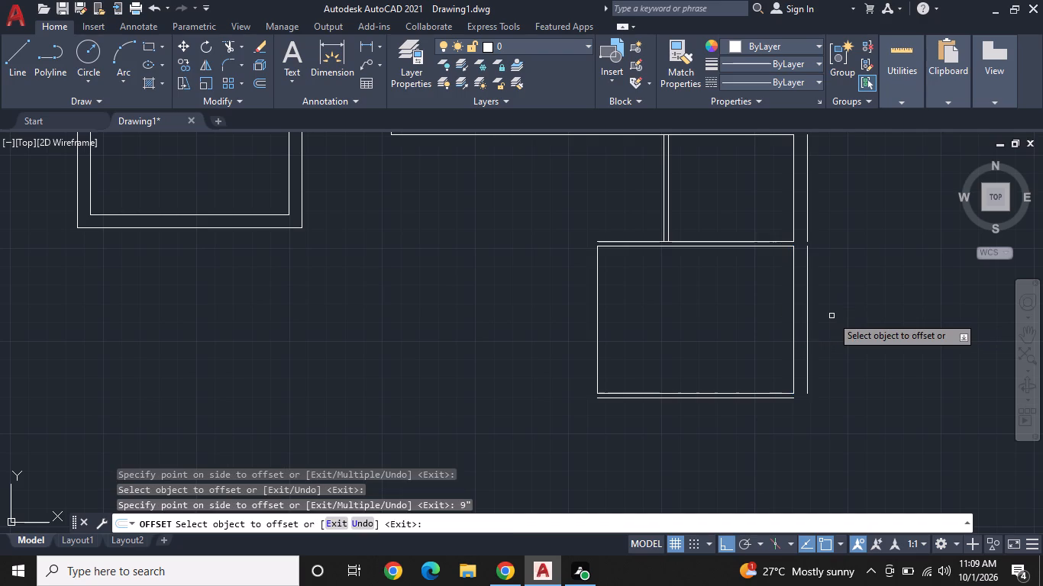
pyautogui.moveTo(691, 252); pyautogui.dragTo(646, 192, button='middle')
pyautogui.middleClick(641, 190)
pyautogui.rightClick(641, 229)
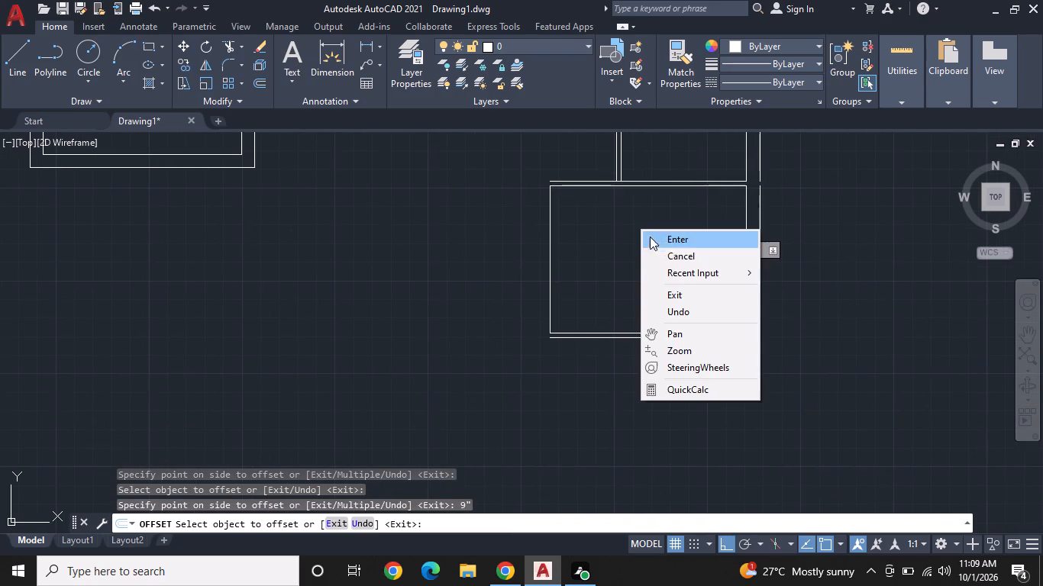
pyautogui.click(702, 254)
# Draw a line 4'9" down from the right end of the 11' by 8'3" room's outer bottom line.
pyautogui.click(26, 56)
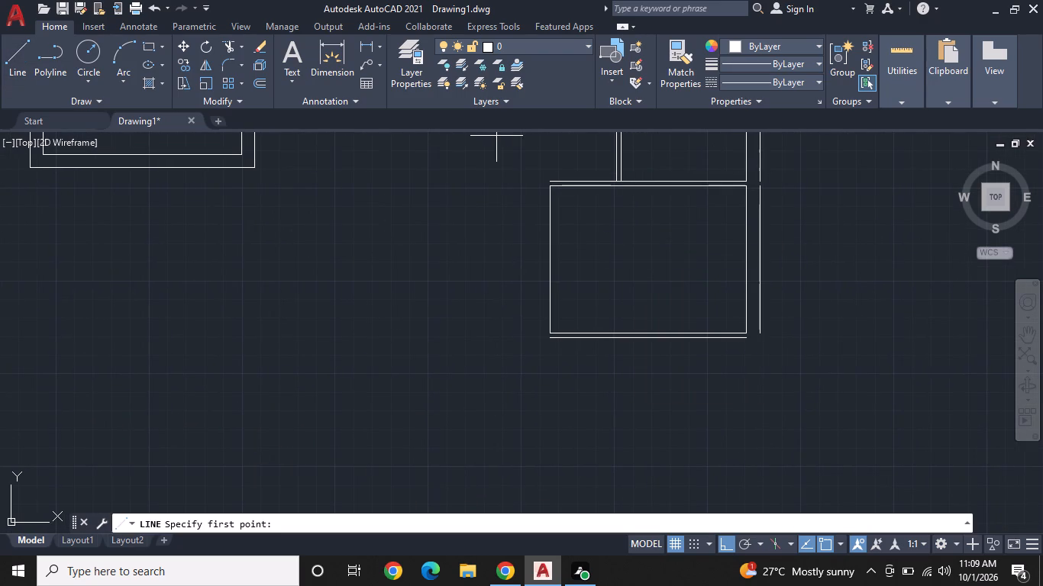
pyautogui.click(751, 337)
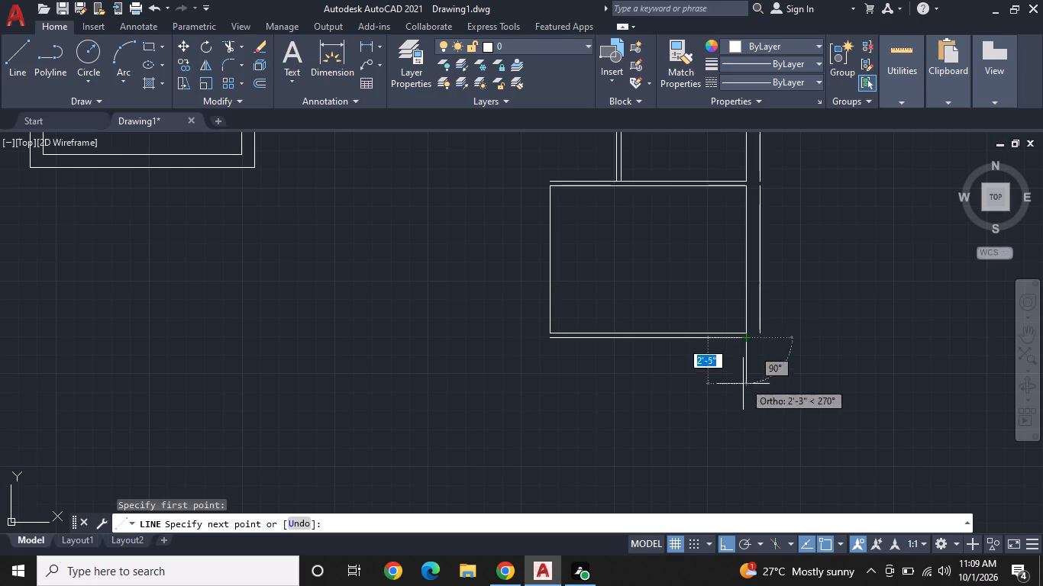
pyautogui.moveTo(731, 394); pyautogui.dragTo(732, 345, button='middle')
pyautogui.scroll(-2, 732, 345)
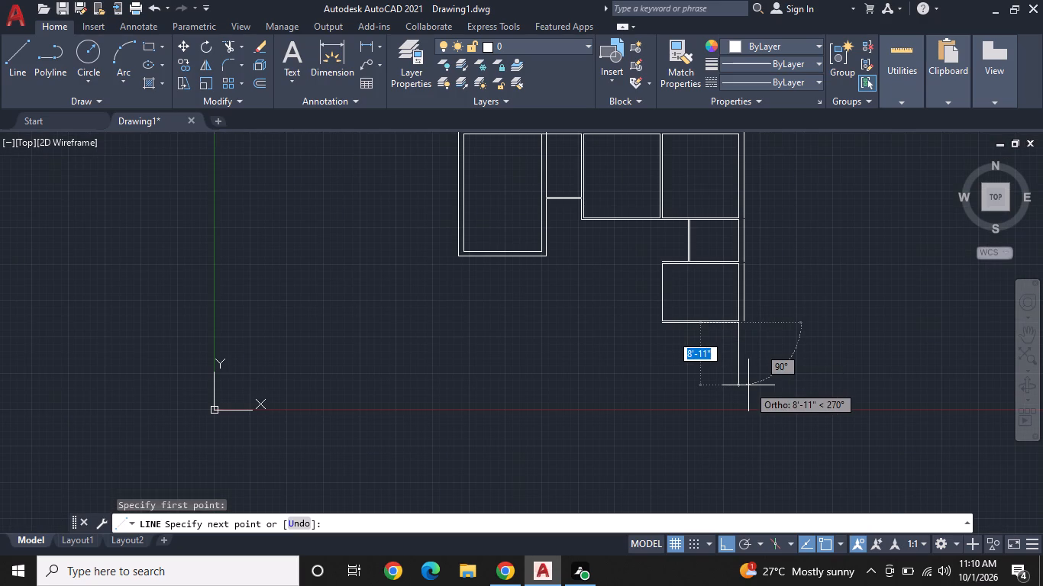
pyautogui.press('4')
pyautogui.press("'")
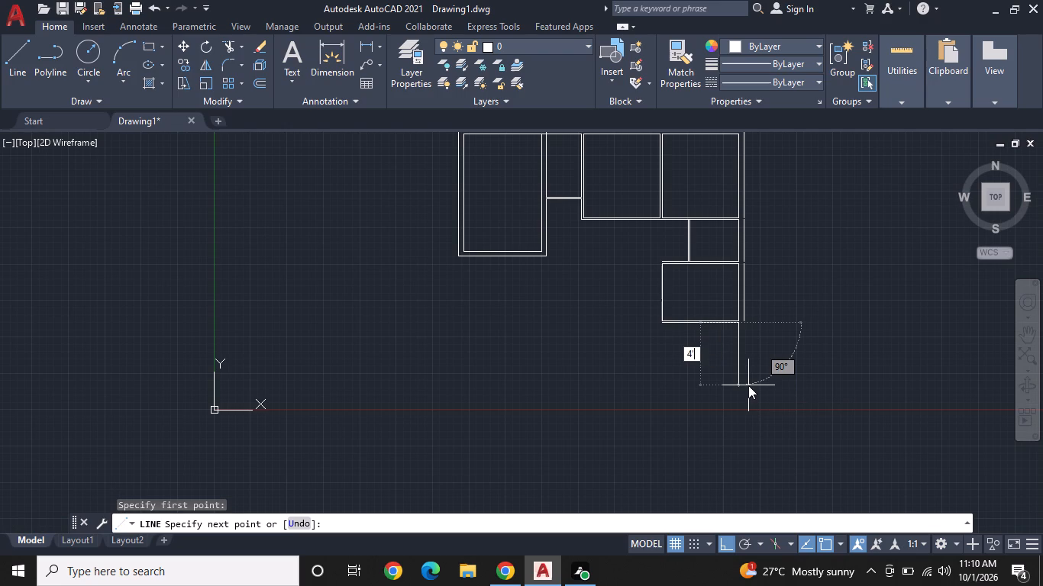
pyautogui.write('9"')
pyautogui.press('Return')
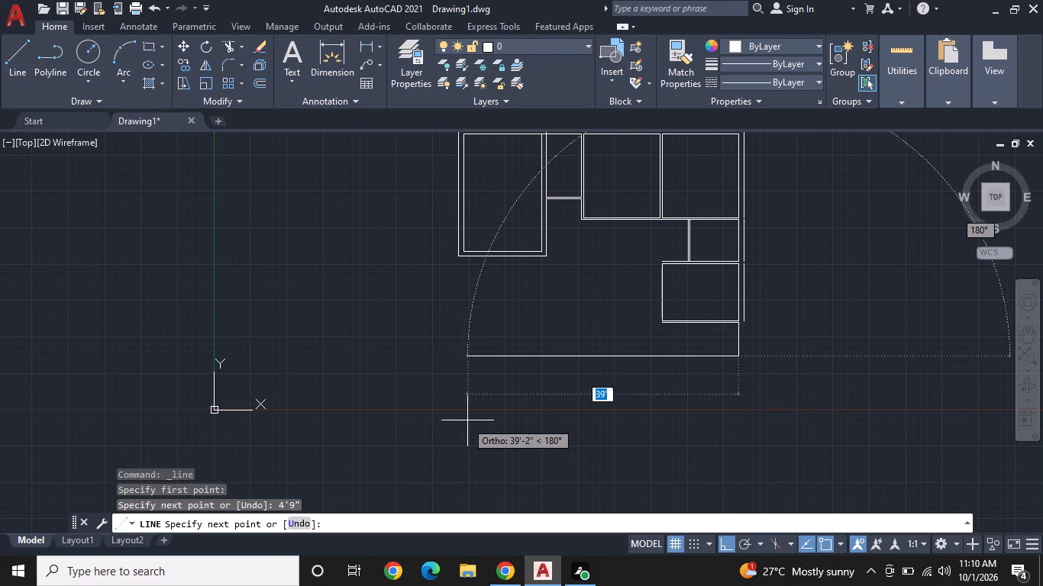
pyautogui.press('Escape')
# Draw a line from the 11'1" by 16'9" room's inner bottom-left corner down to its outer bottom line, continuing 15' further down.
pyautogui.moveTo(591, 369); pyautogui.dragTo(599, 369, button='middle')
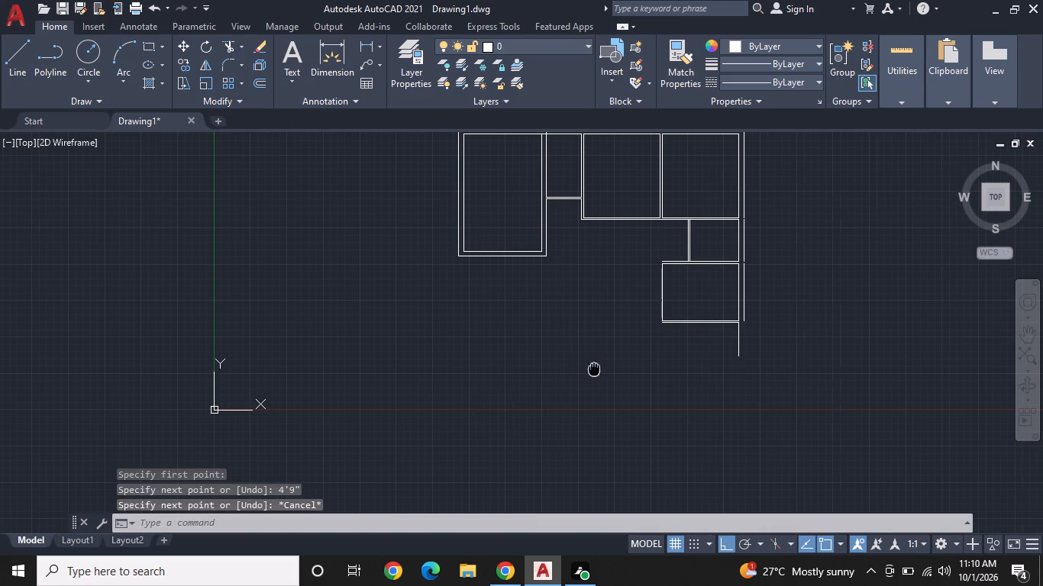
pyautogui.moveTo(599, 369); pyautogui.dragTo(640, 375, button='middle')
pyautogui.scroll(1, 506, 258)
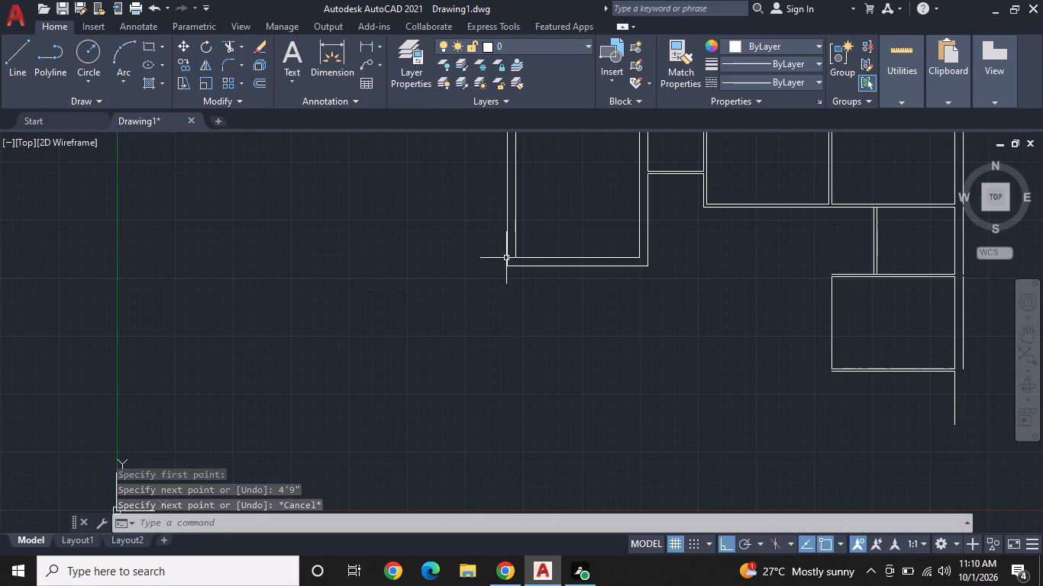
pyautogui.scroll(1, 516, 230)
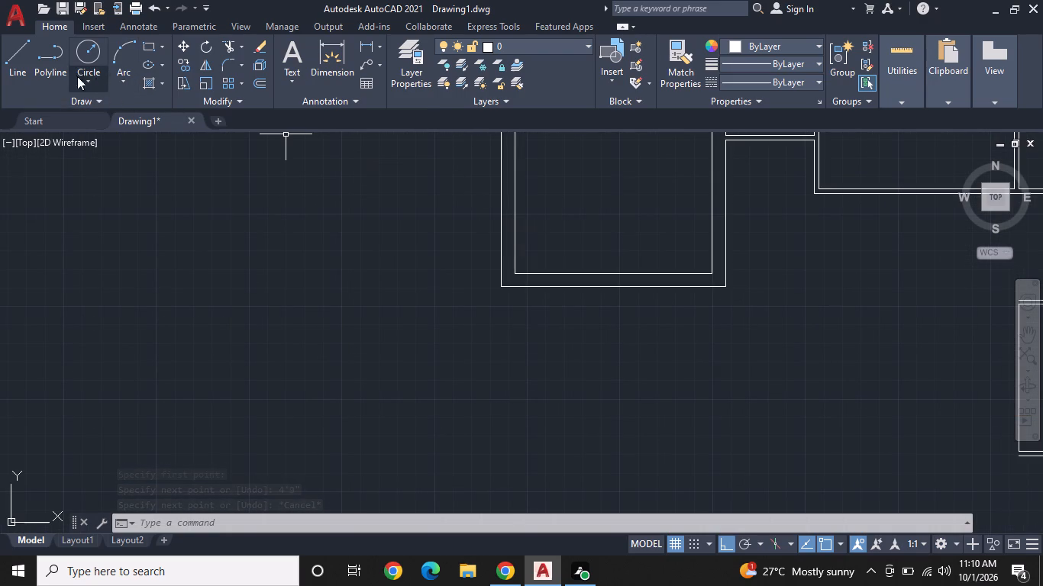
pyautogui.click(15, 48)
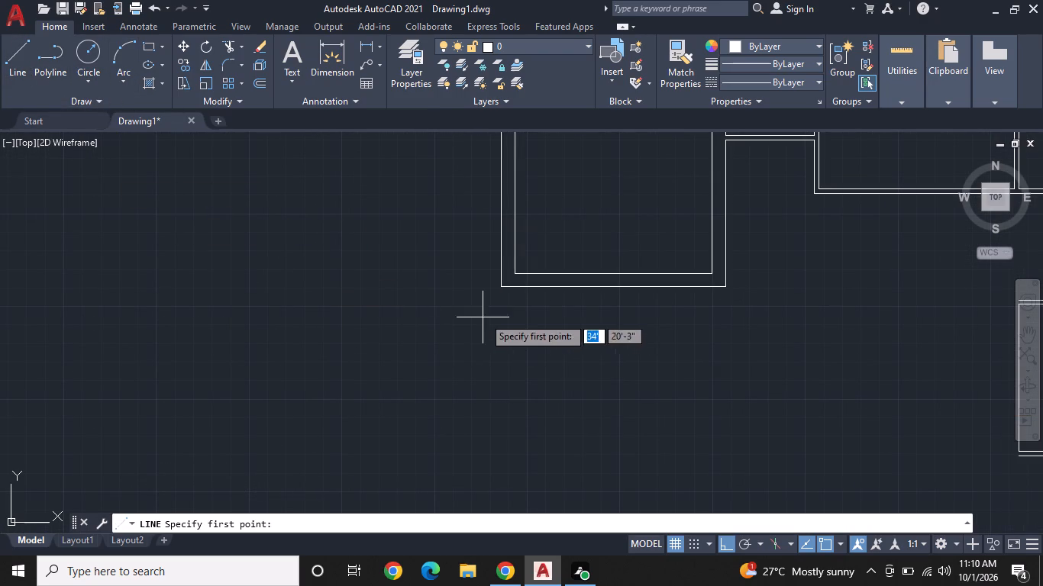
pyautogui.scroll(2, 518, 281)
pyautogui.click(505, 269)
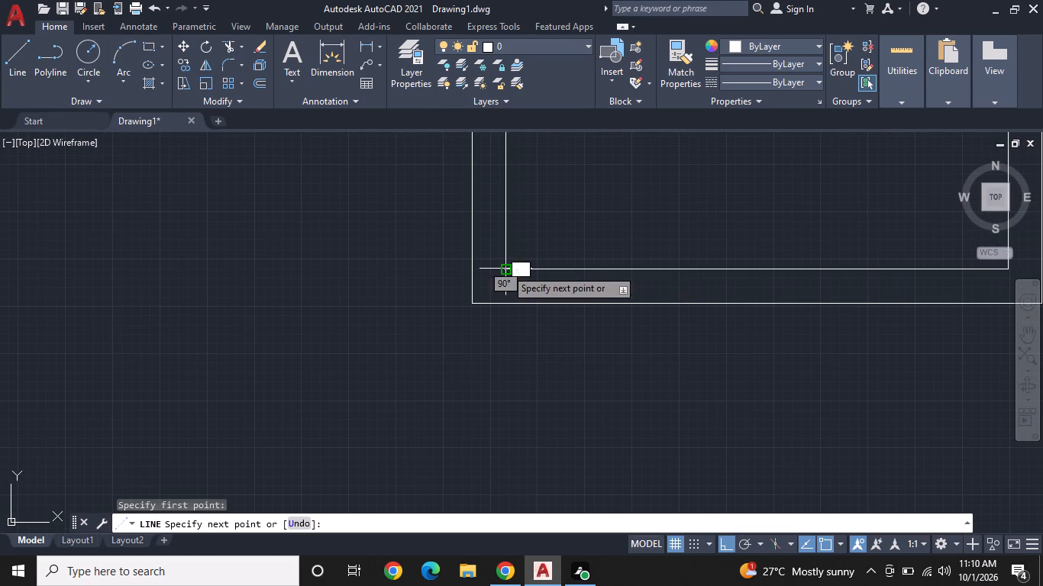
pyautogui.click(505, 307)
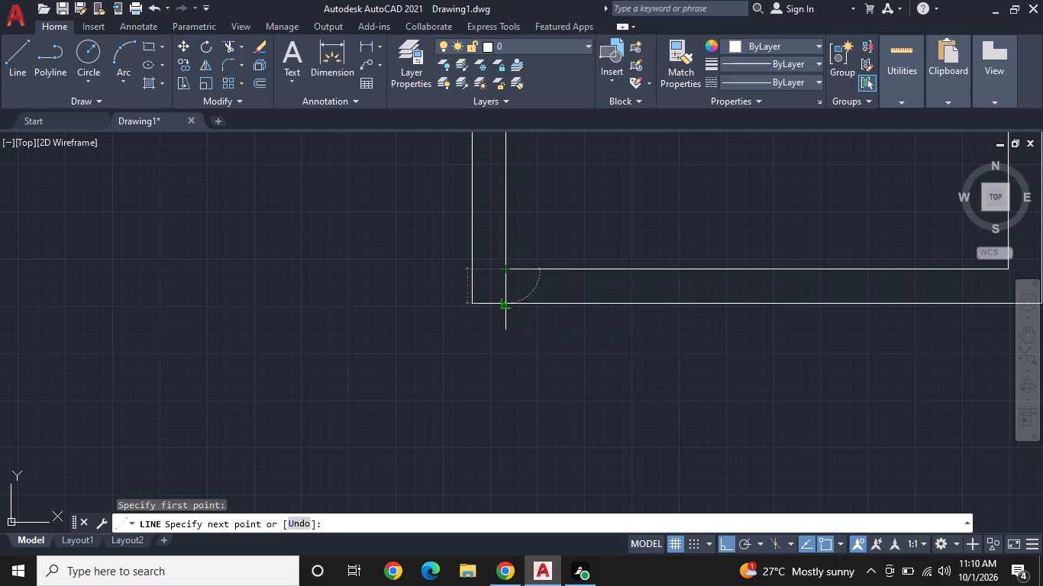
pyautogui.scroll(-1, 500, 365)
pyautogui.moveTo(500, 365); pyautogui.dragTo(505, 335, button='middle')
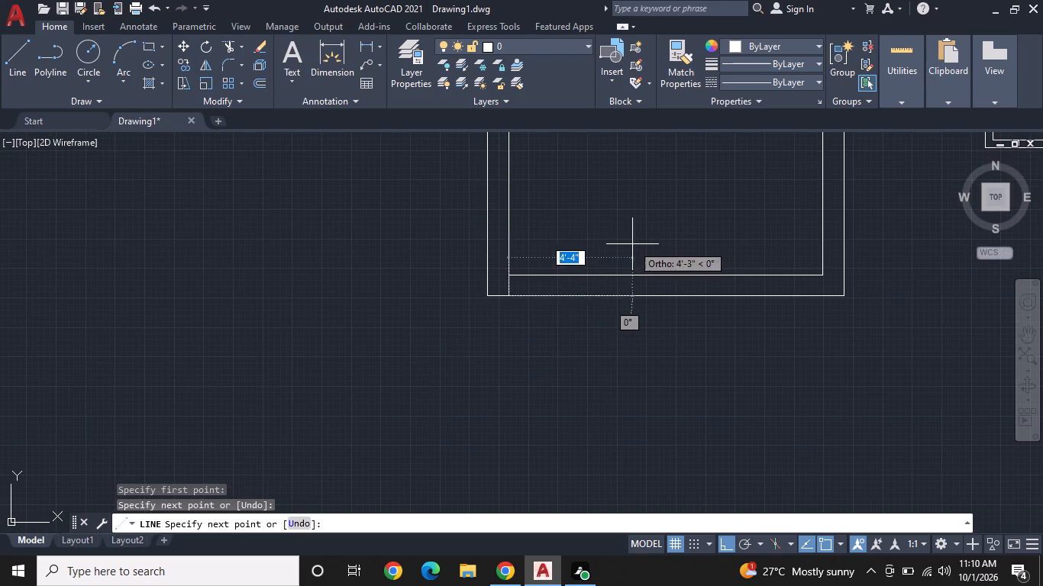
pyautogui.moveTo(508, 351); pyautogui.dragTo(530, 309, button='middle')
pyautogui.scroll(1, 512, 336)
pyautogui.scroll(-1, 527, 331)
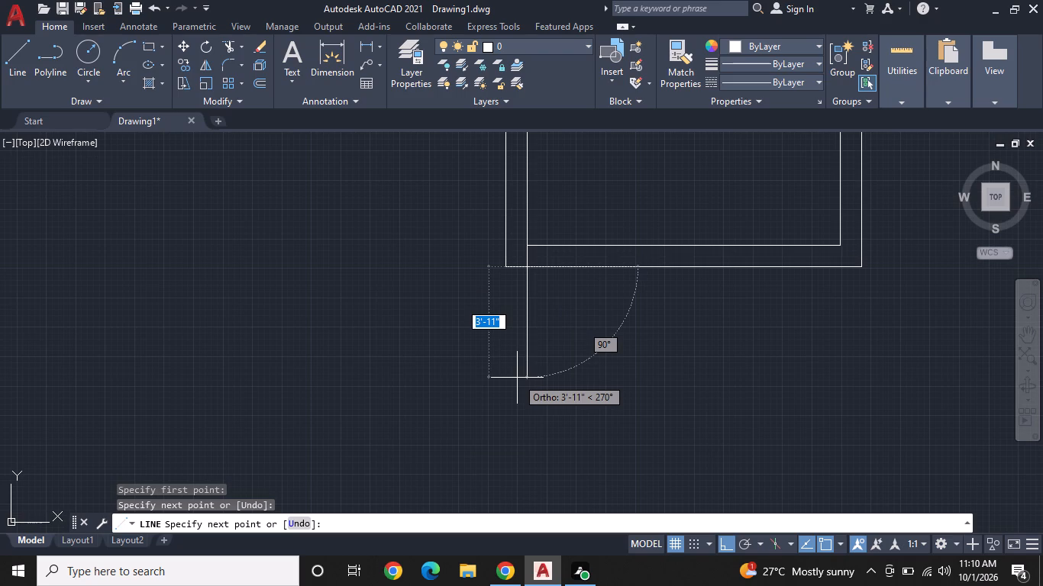
pyautogui.write('15')
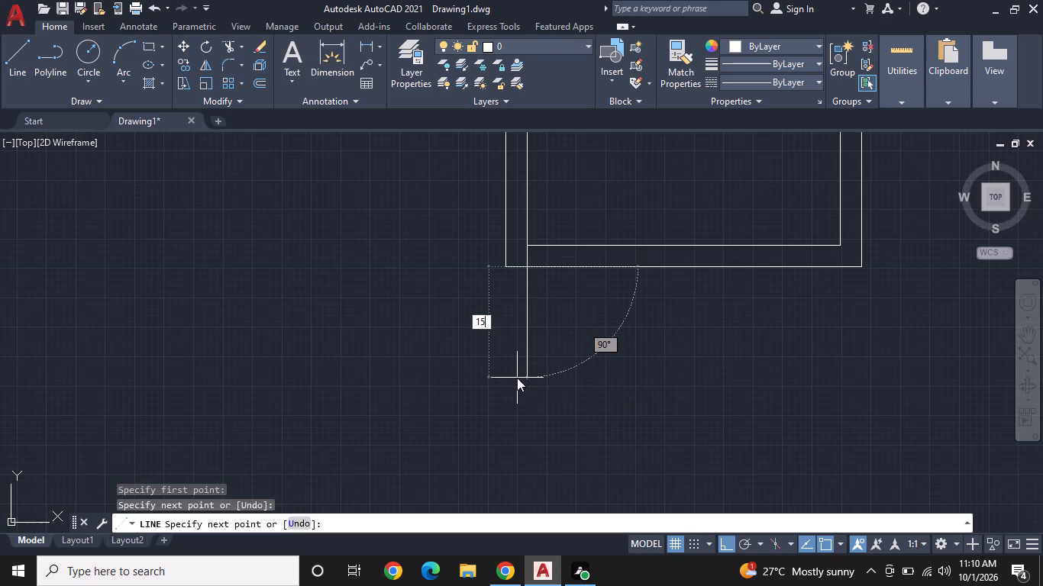
pyautogui.press("'")
pyautogui.press('Return')
# Continue the line 11'1" to the right and back up to the upper room's outer bottom line, closing the 11'1" by 15' room.
pyautogui.scroll(-1, 517, 378)
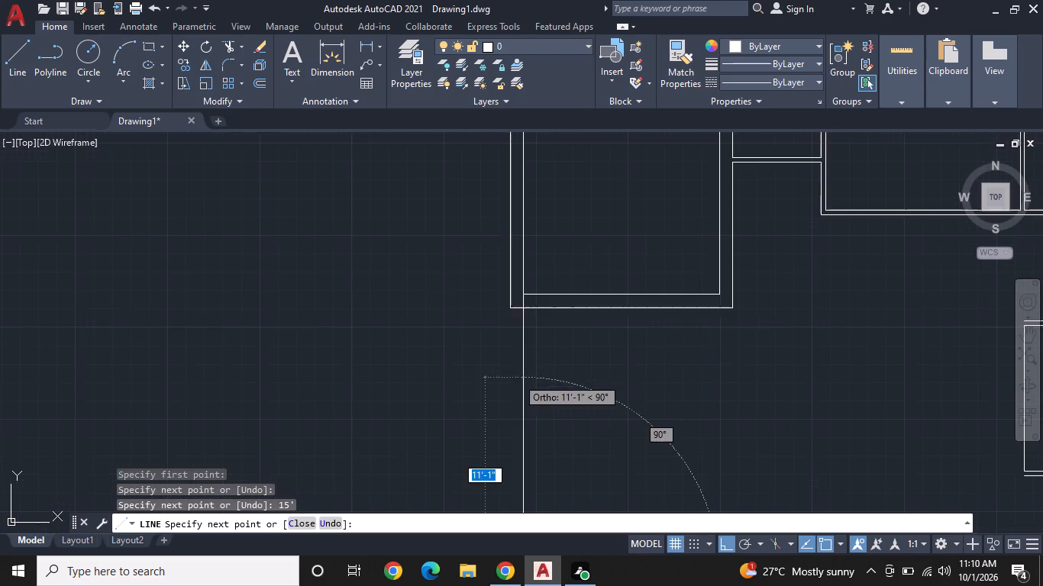
pyautogui.moveTo(515, 307); pyautogui.dragTo(517, 198, button='middle')
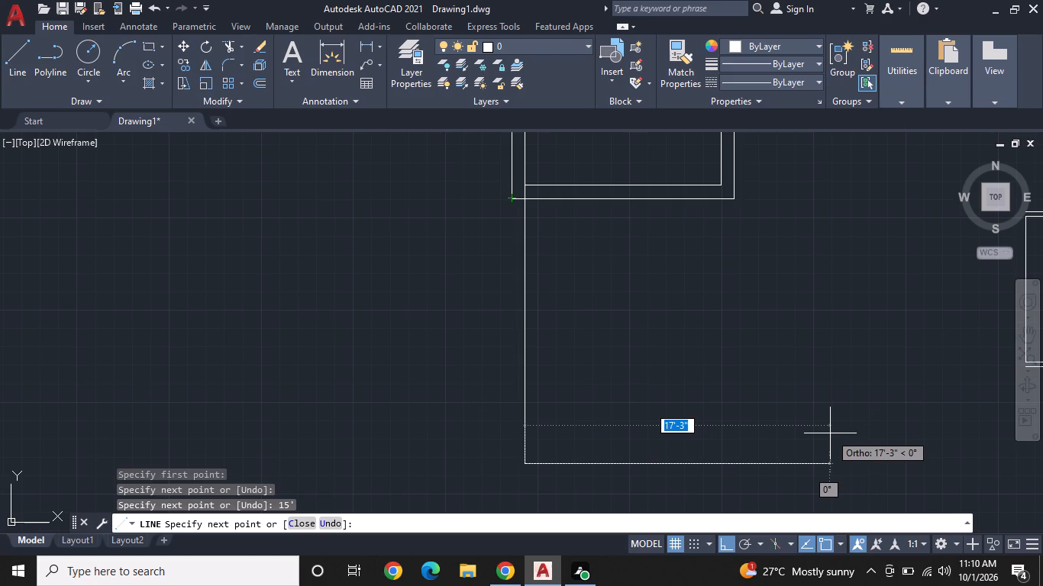
pyautogui.write("11'")
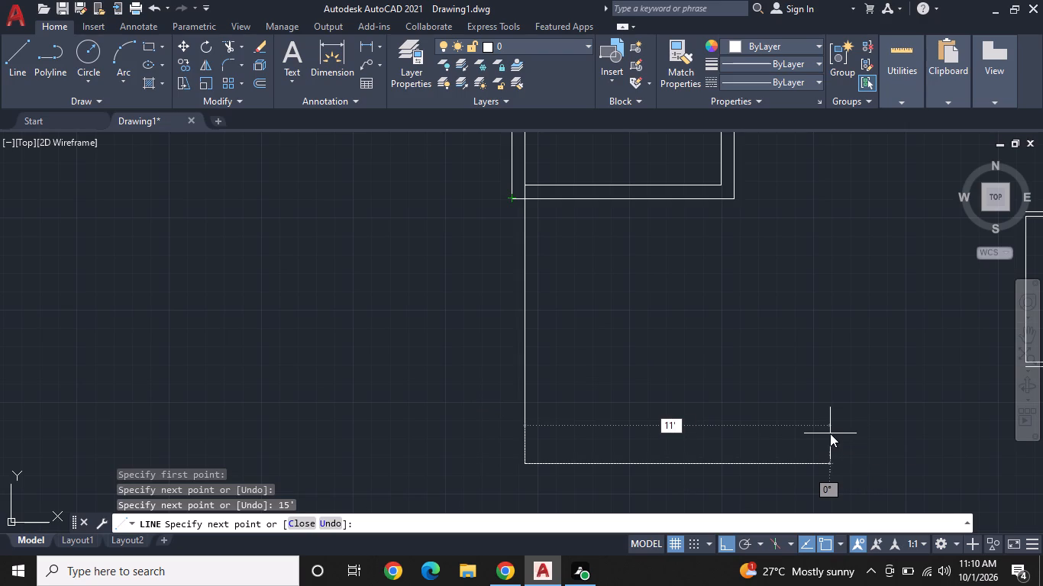
pyautogui.write('1"')
pyautogui.press('Return')
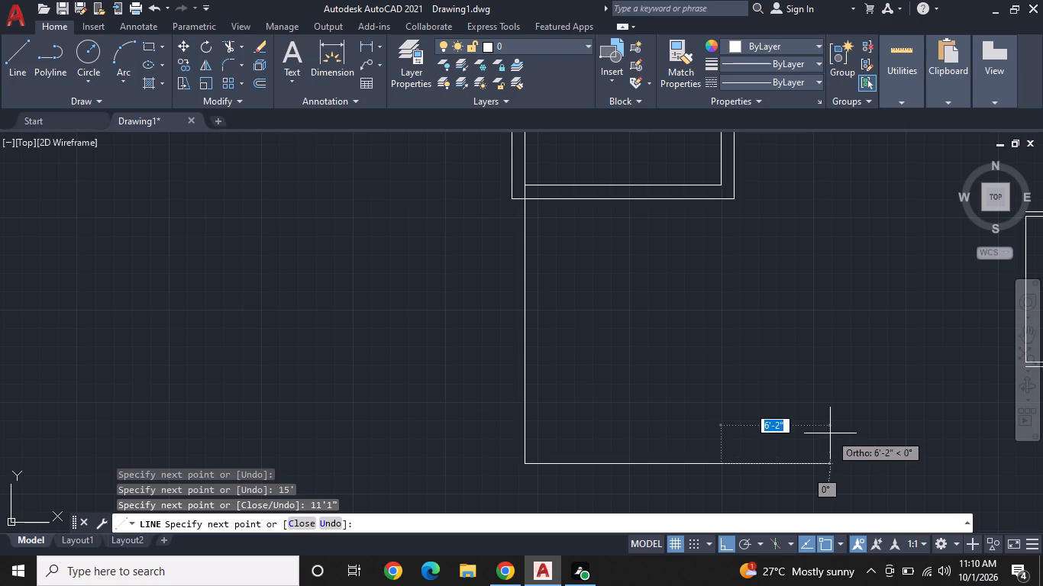
pyautogui.click(722, 200)
pyautogui.press('Escape')
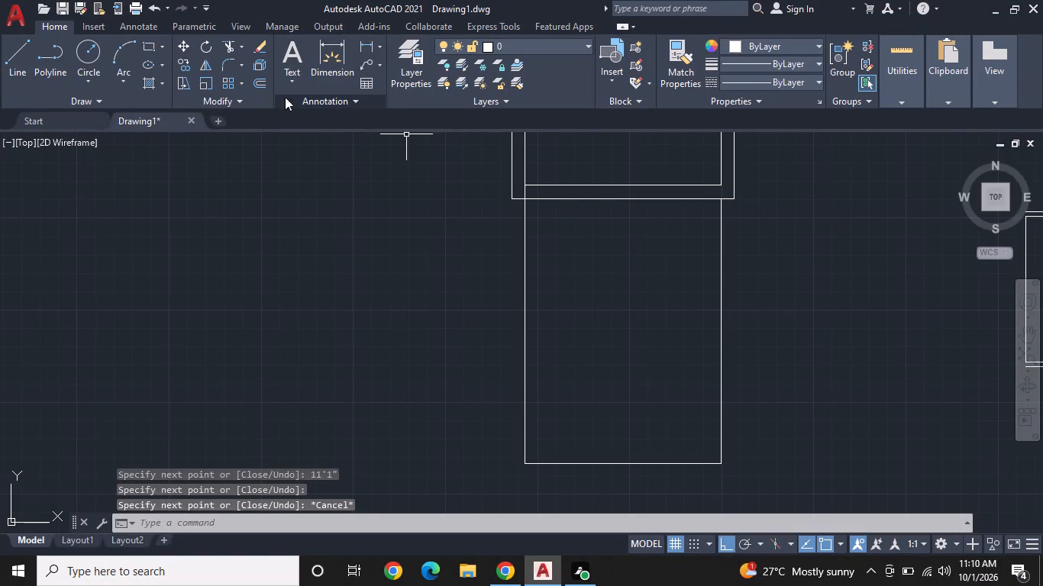
# Offset the 11'1" by 15' room's right, left and bottom lines outward by 9".
pyautogui.click(252, 80)
pyautogui.rightClick(612, 300)
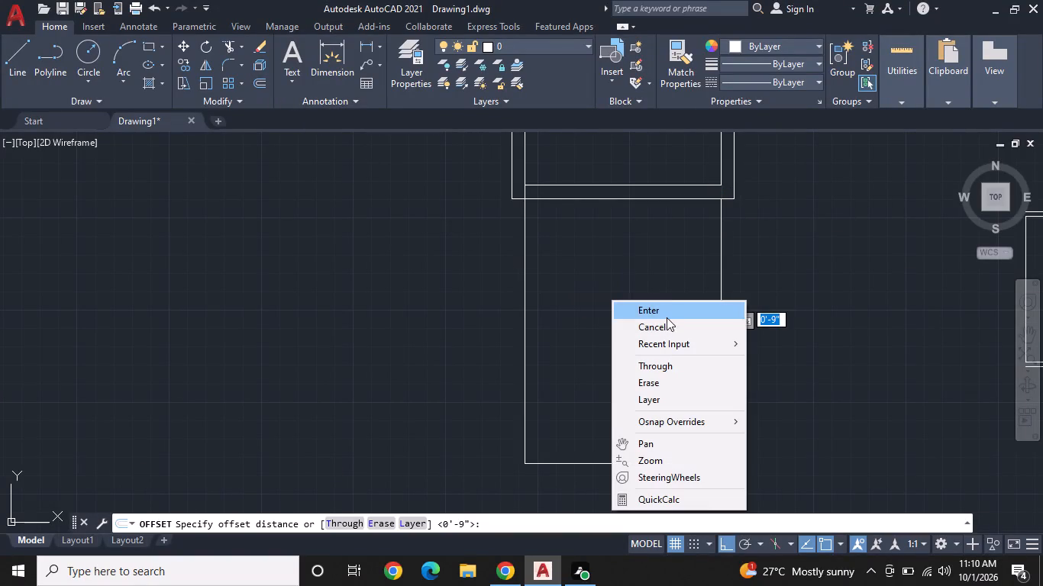
pyautogui.click(673, 311)
pyautogui.click(719, 277)
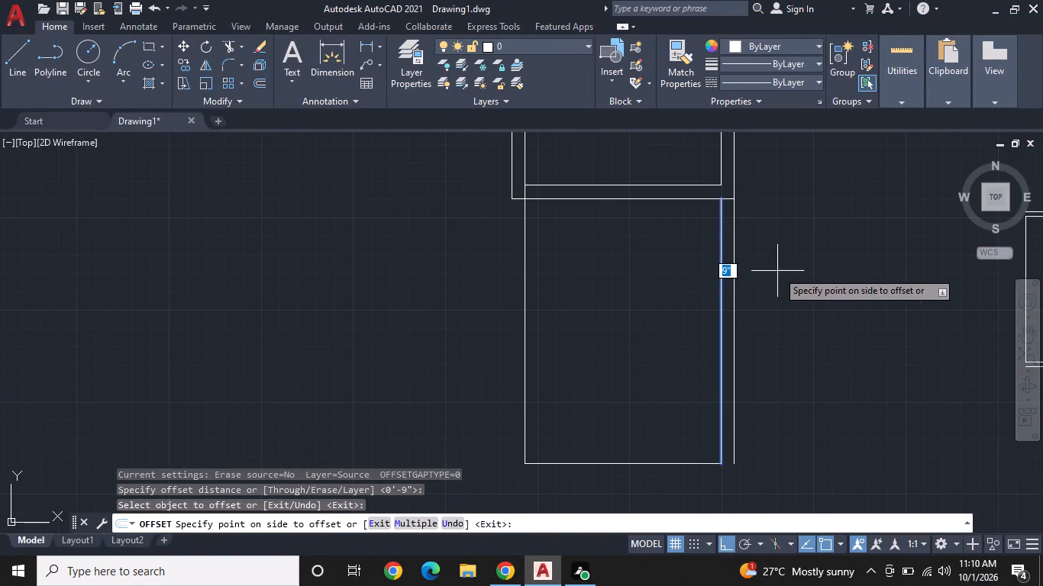
pyautogui.click(777, 271)
pyautogui.scroll(1, 689, 288)
pyautogui.moveTo(701, 264); pyautogui.dragTo(728, 228, button='middle')
pyautogui.scroll(-1, 691, 250)
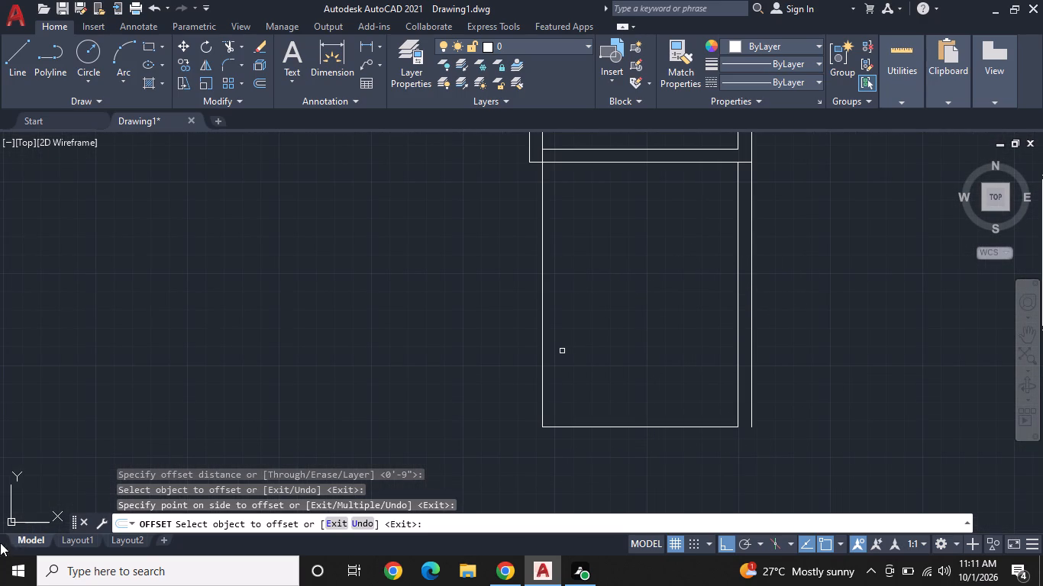
pyautogui.click(544, 280)
pyautogui.click(475, 305)
pyautogui.moveTo(599, 427); pyautogui.dragTo(602, 441)
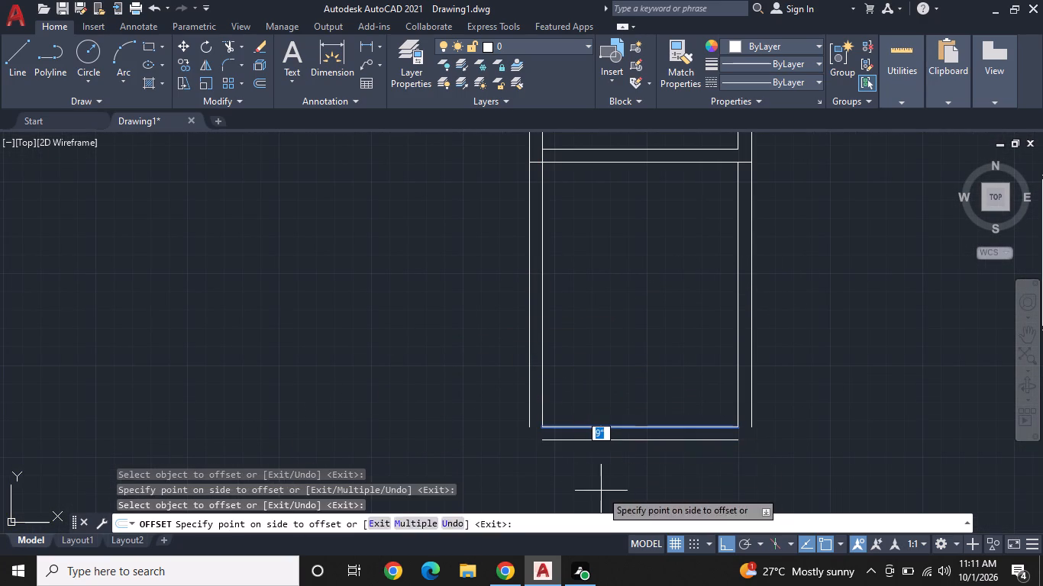
pyautogui.click(601, 491)
pyautogui.moveTo(660, 377); pyautogui.dragTo(556, 348, button='middle')
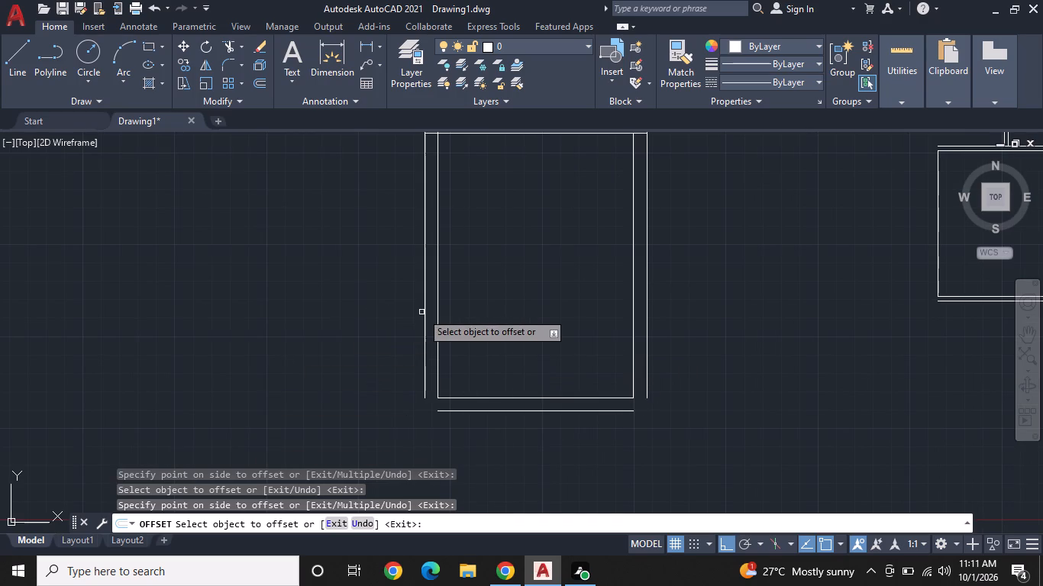
pyautogui.moveTo(421, 313); pyautogui.dragTo(320, 353, button='middle')
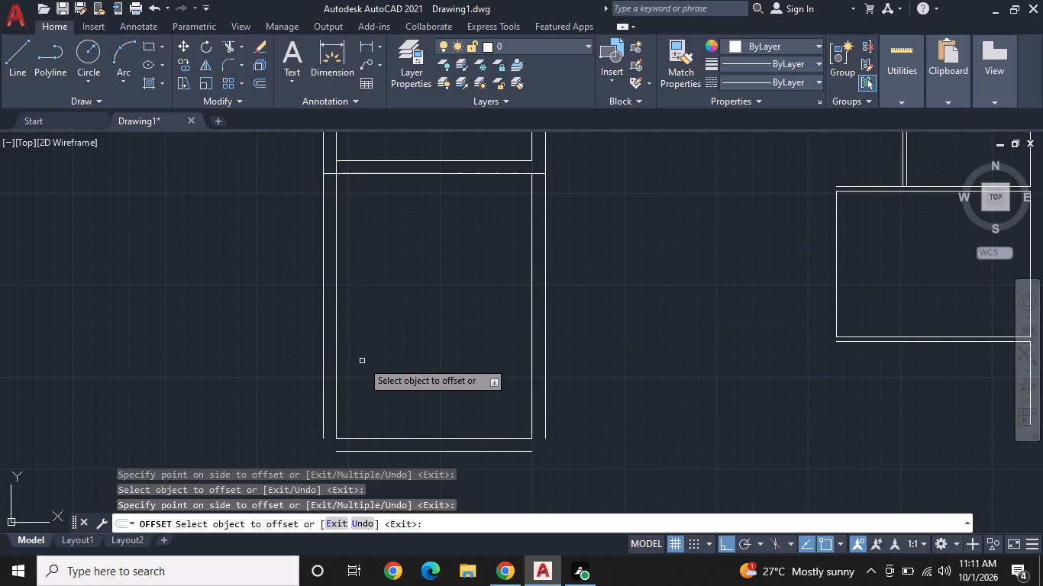
pyautogui.press('Escape')
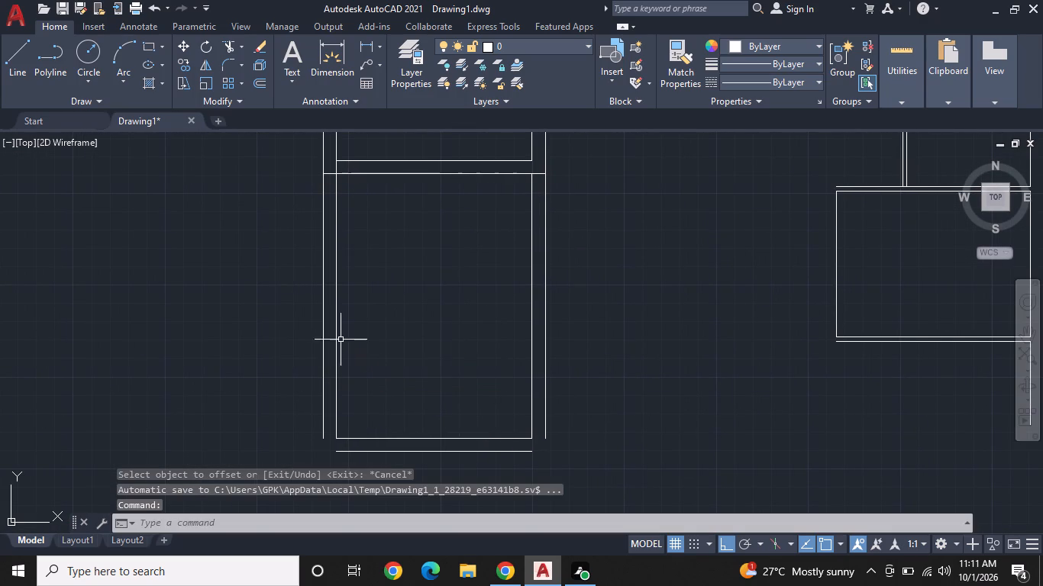
# Draw a 5' by 9' room with lines from the lower end of the 11'1" by 15' room's outer right line, closing against that line.
pyautogui.click(8, 58)
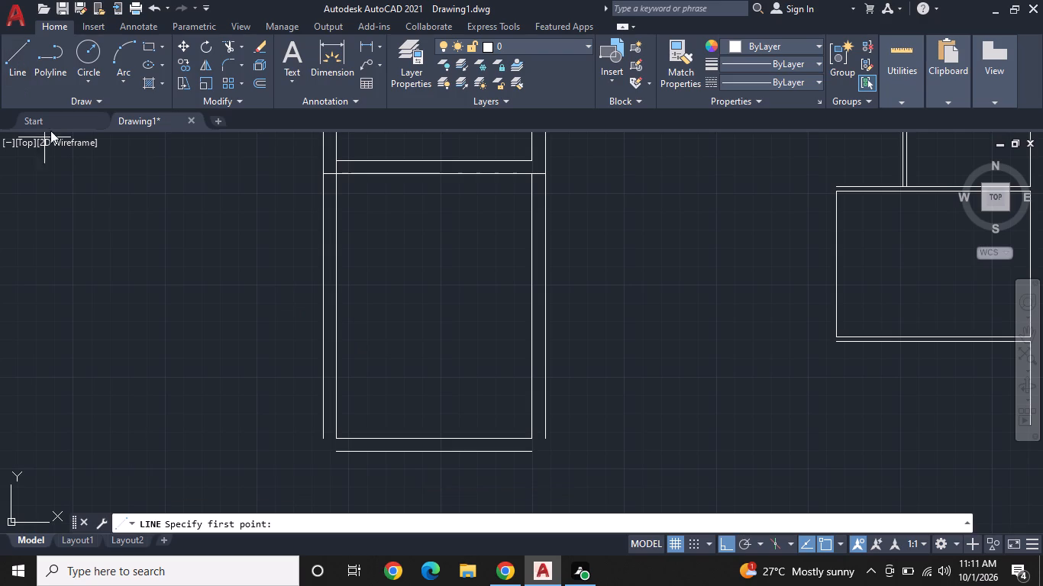
pyautogui.click(547, 439)
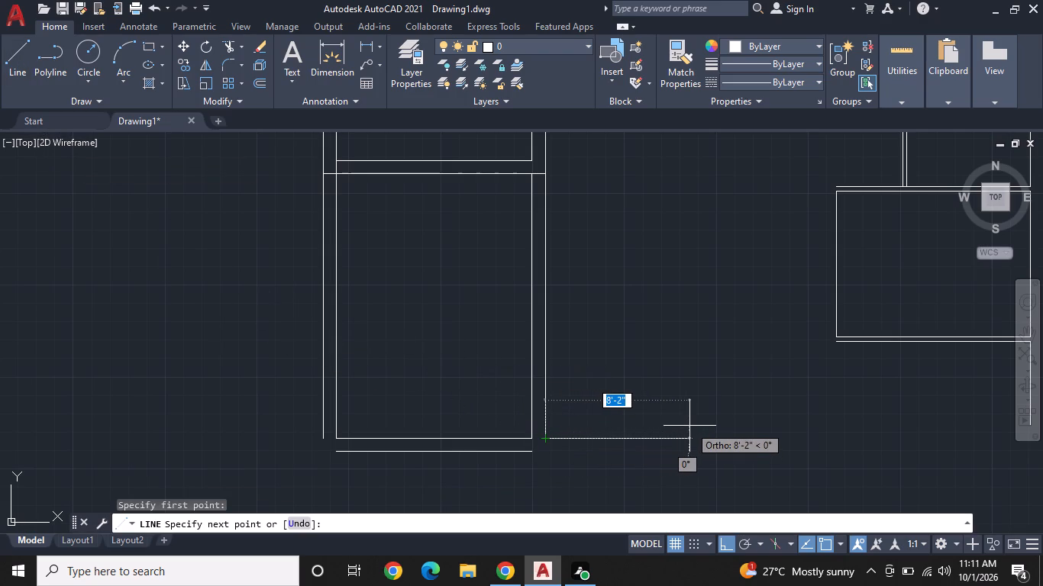
pyautogui.write("5'")
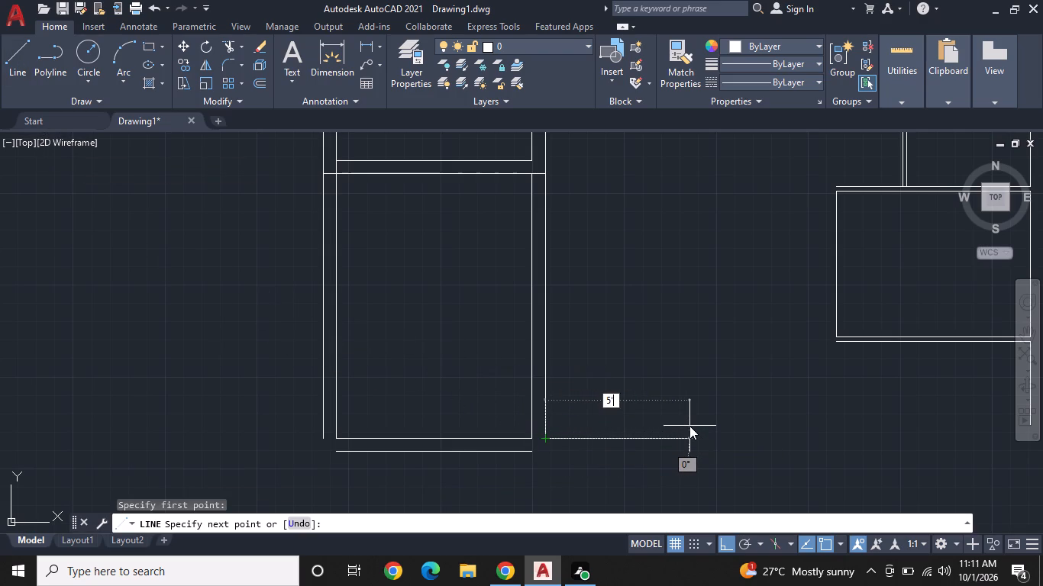
pyautogui.press('Return')
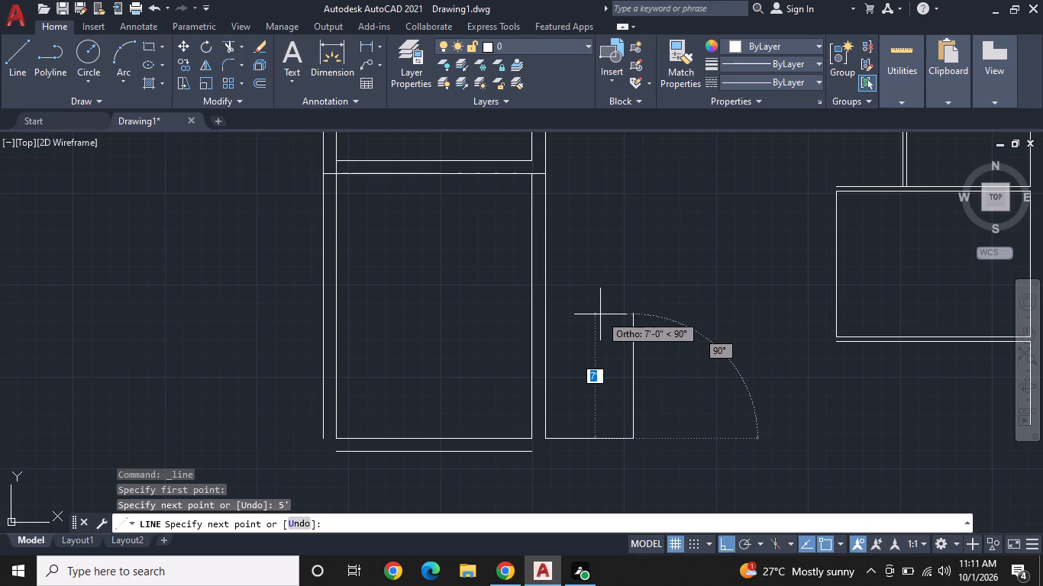
pyautogui.press('9')
pyautogui.press("'")
pyautogui.press('Return')
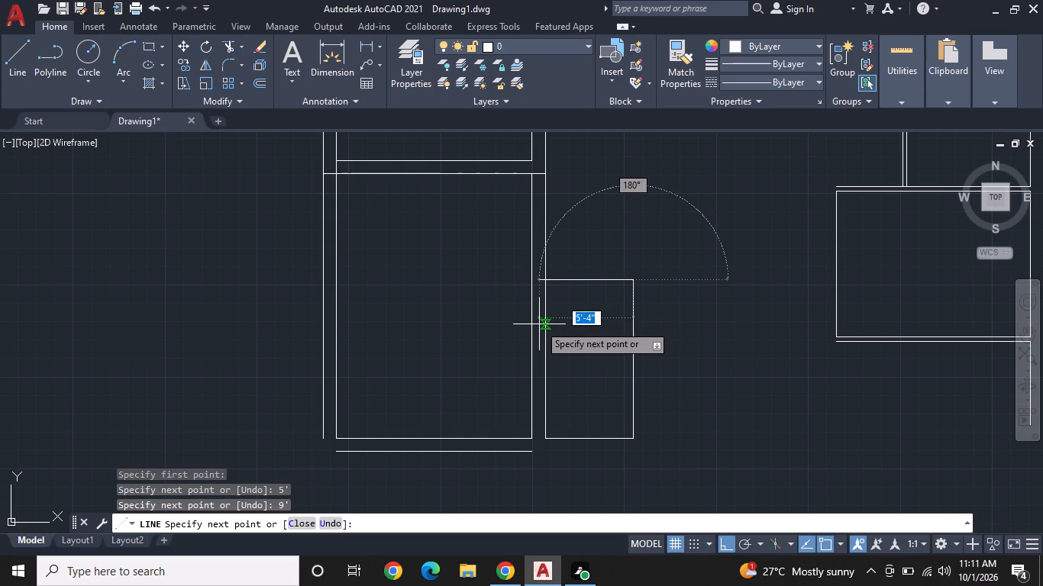
pyautogui.click(541, 275)
pyautogui.press('Escape')
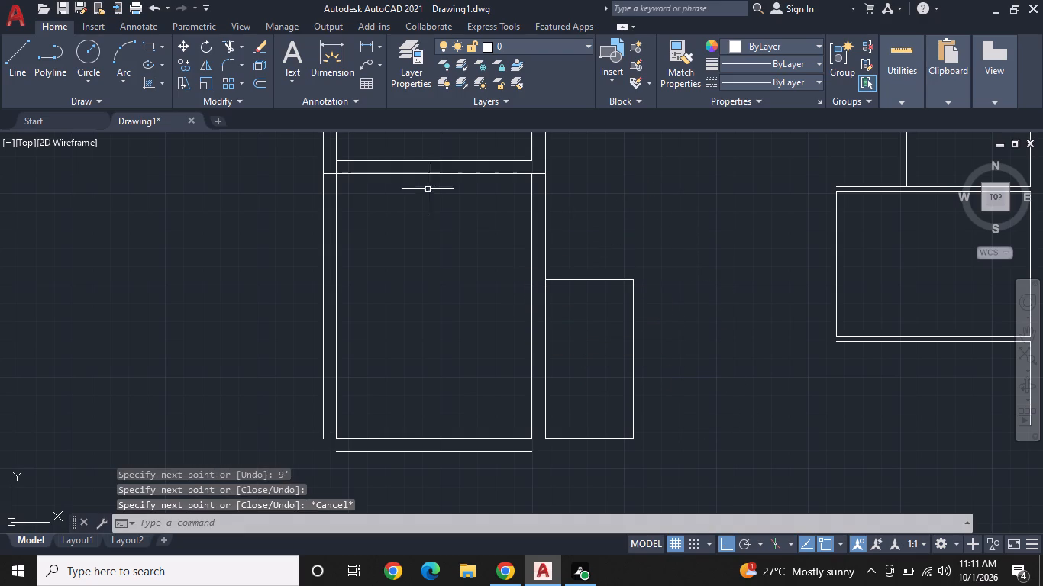
# Offset the 5' by 9' room's bottom line outward by 9".
pyautogui.click(257, 78)
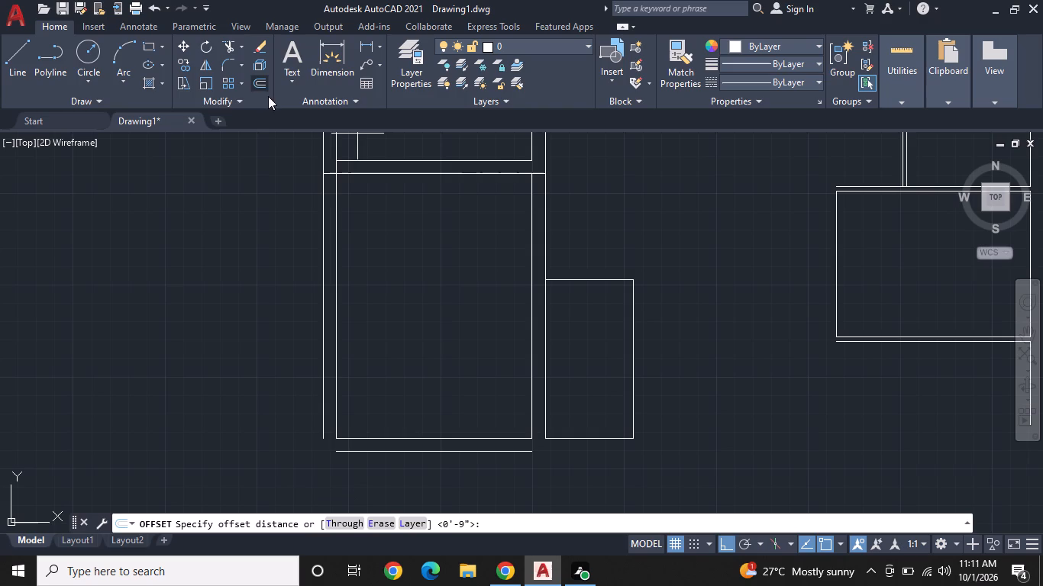
pyautogui.rightClick(435, 221)
pyautogui.click(481, 234)
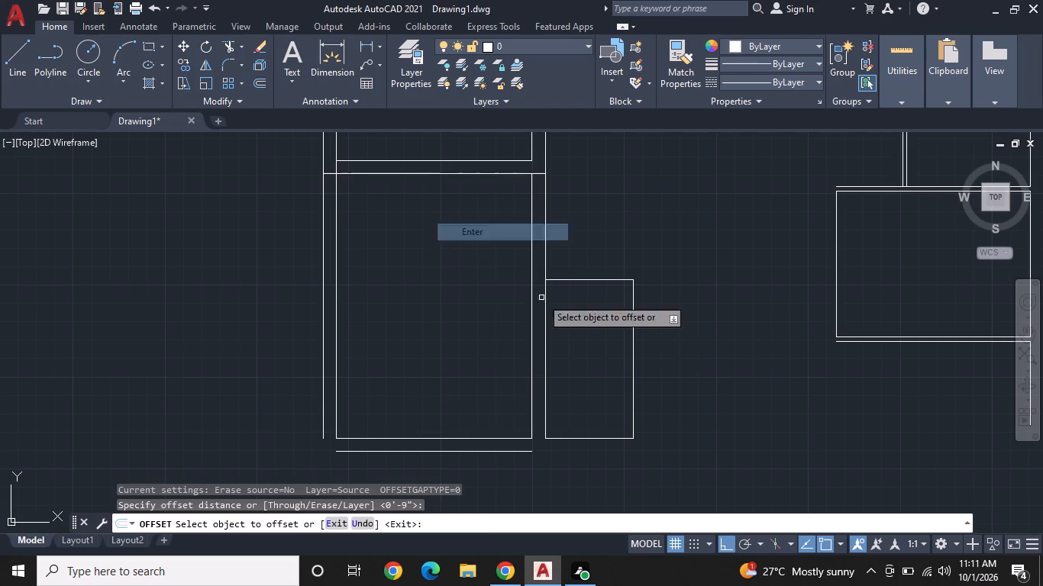
pyautogui.click(575, 438)
pyautogui.click(573, 476)
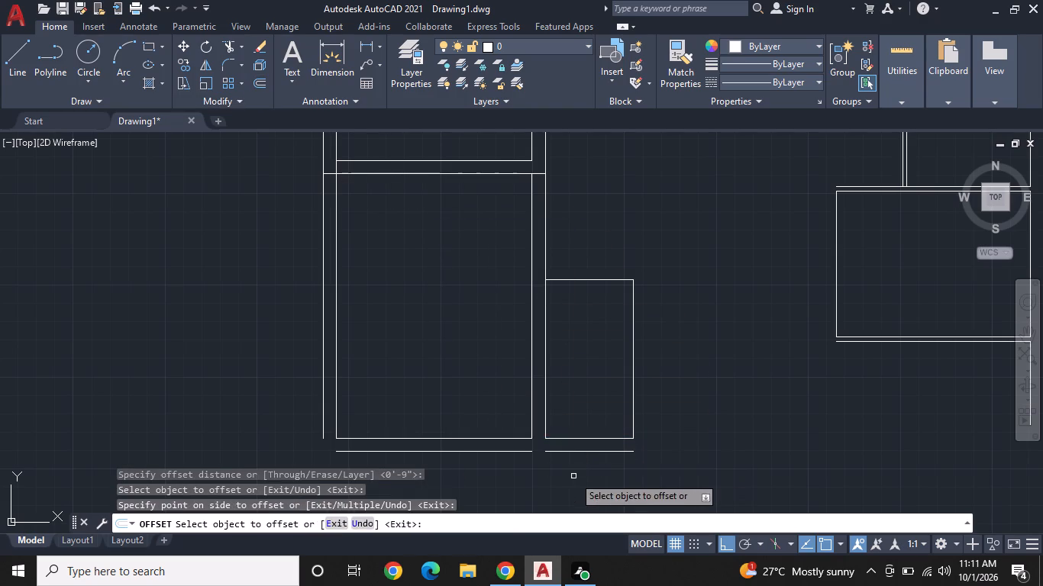
# Trim the line stubs crossing the left wall junction between the upper room and the 11'1" by 15' room.
pyautogui.press('Escape')
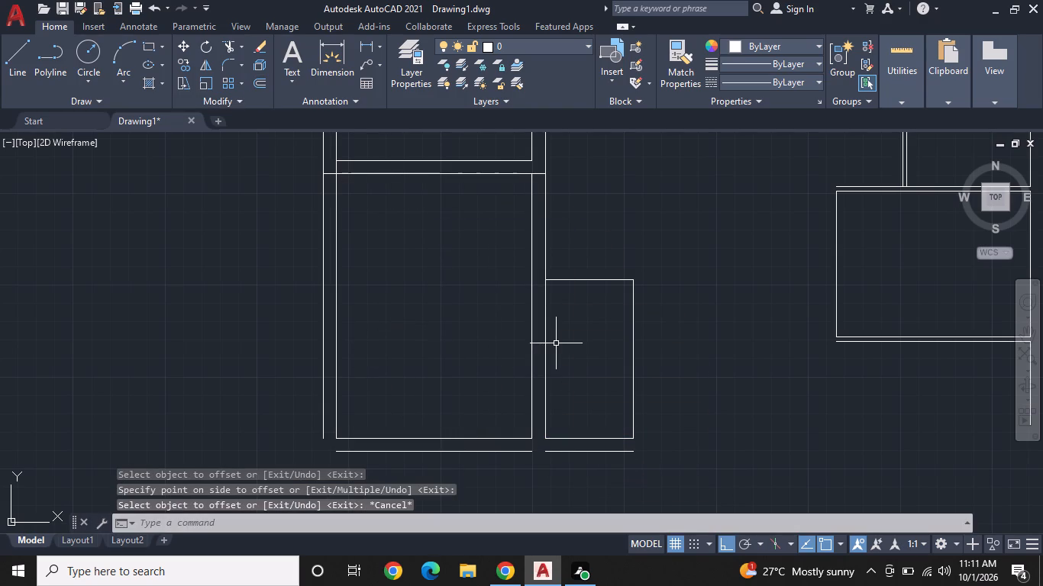
pyautogui.moveTo(447, 297); pyautogui.dragTo(499, 362, button='middle')
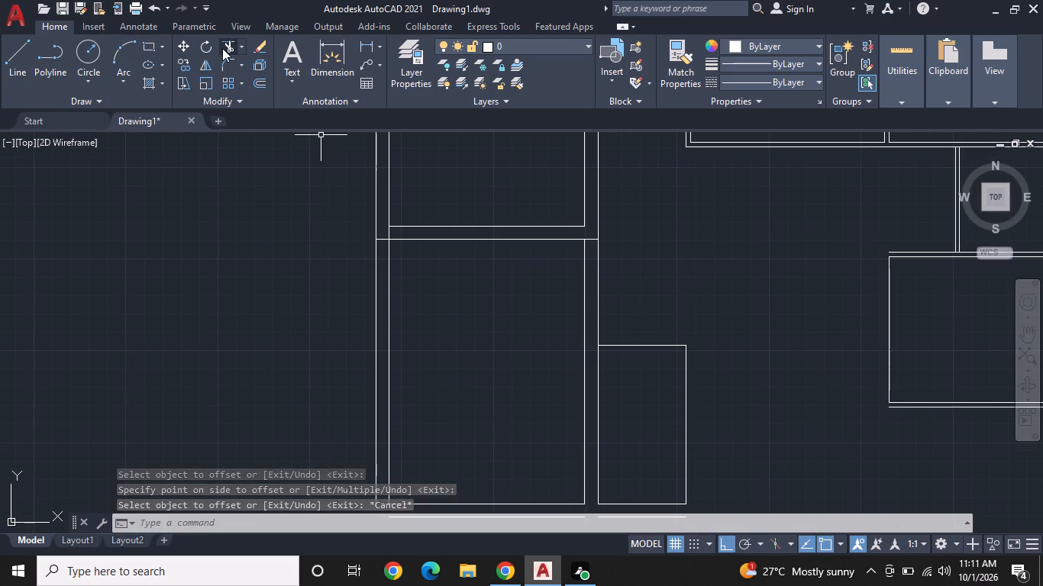
pyautogui.click(221, 47)
pyautogui.scroll(1, 382, 243)
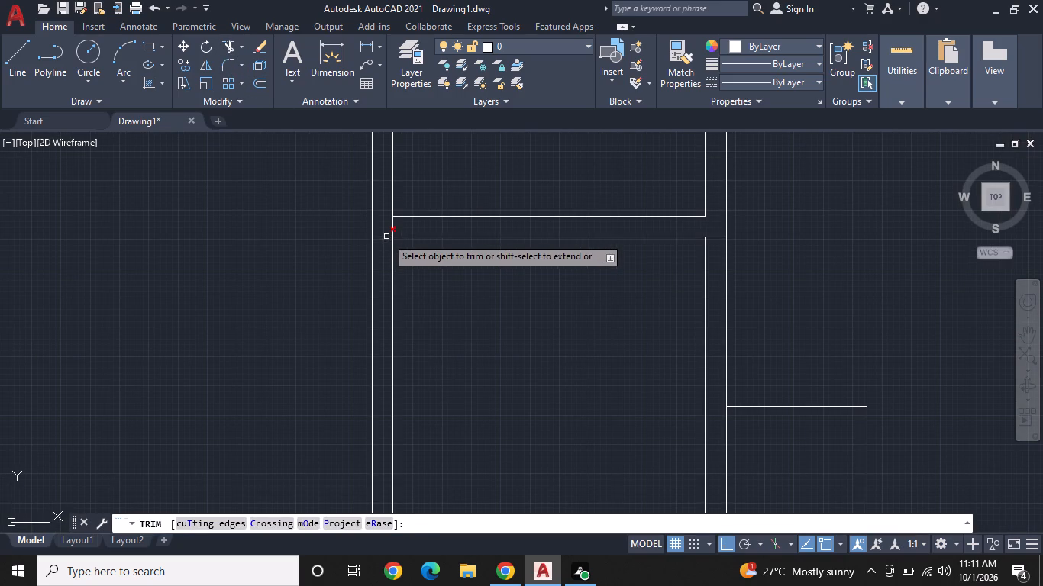
pyautogui.click(386, 237)
pyautogui.moveTo(388, 225); pyautogui.dragTo(396, 227)
pyautogui.click(401, 228)
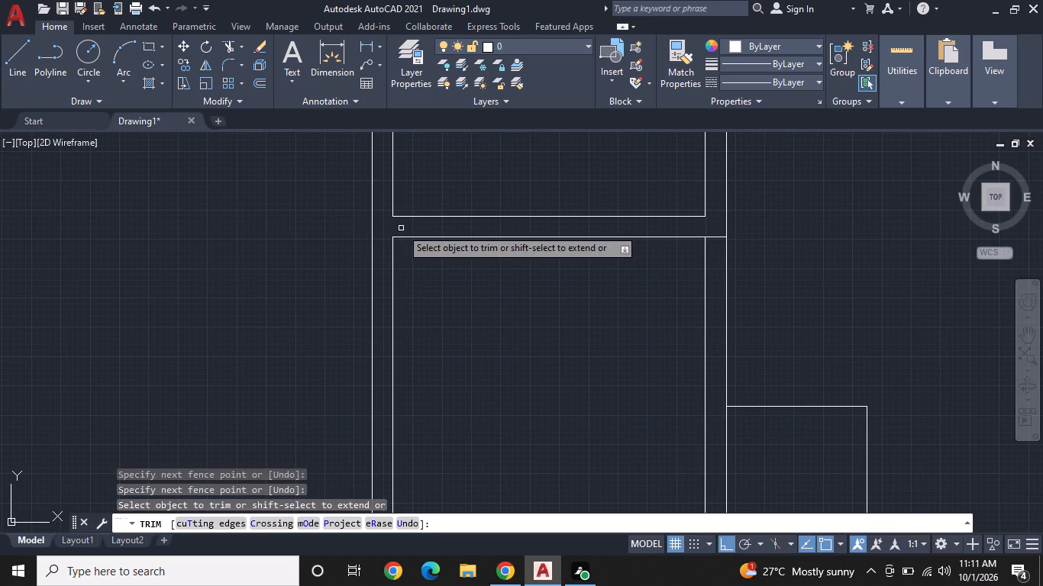
pyautogui.scroll(-1, 401, 228)
pyautogui.scroll(2, 580, 237)
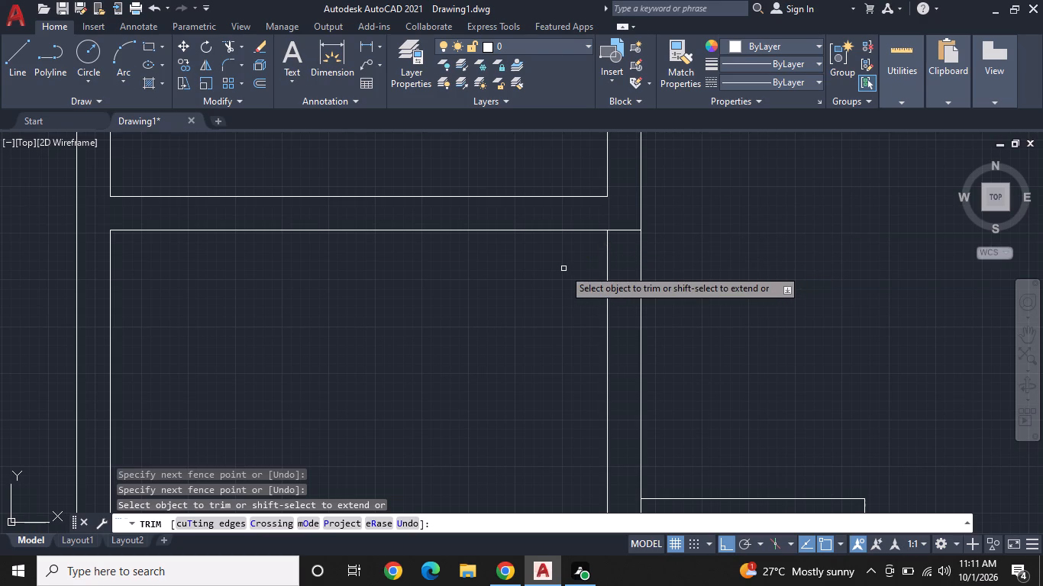
pyautogui.press('Escape')
# Offset the 5' by 9' room's top and right lines outward by 3".
pyautogui.scroll(-1, 570, 262)
pyautogui.moveTo(607, 262); pyautogui.dragTo(396, 227, button='middle')
pyautogui.moveTo(475, 301); pyautogui.dragTo(457, 197, button='middle')
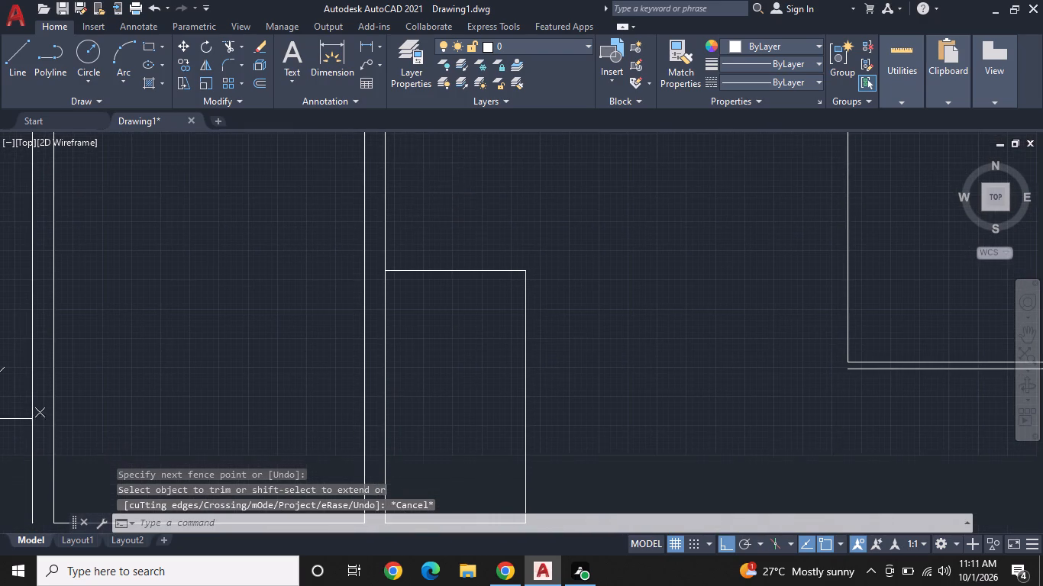
pyautogui.click(257, 87)
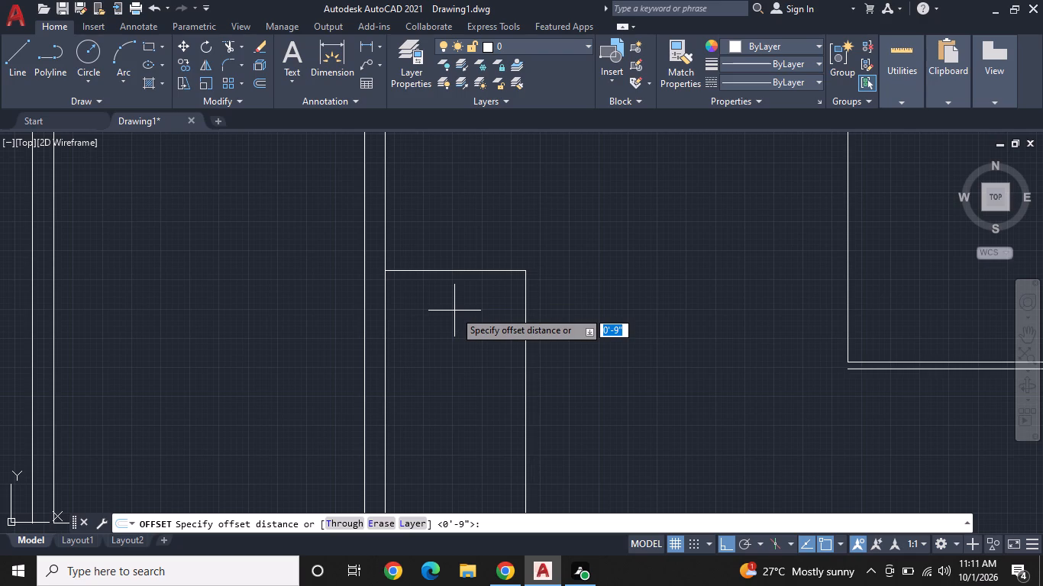
pyautogui.write('3"')
pyautogui.press('Return')
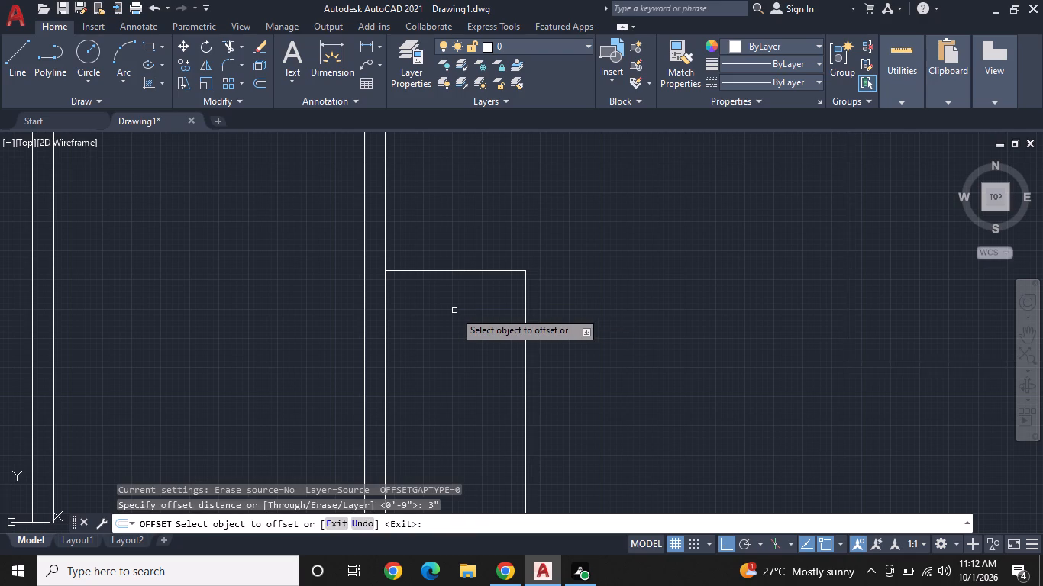
pyautogui.click(467, 270)
pyautogui.moveTo(476, 228); pyautogui.dragTo(483, 238)
pyautogui.click(525, 317)
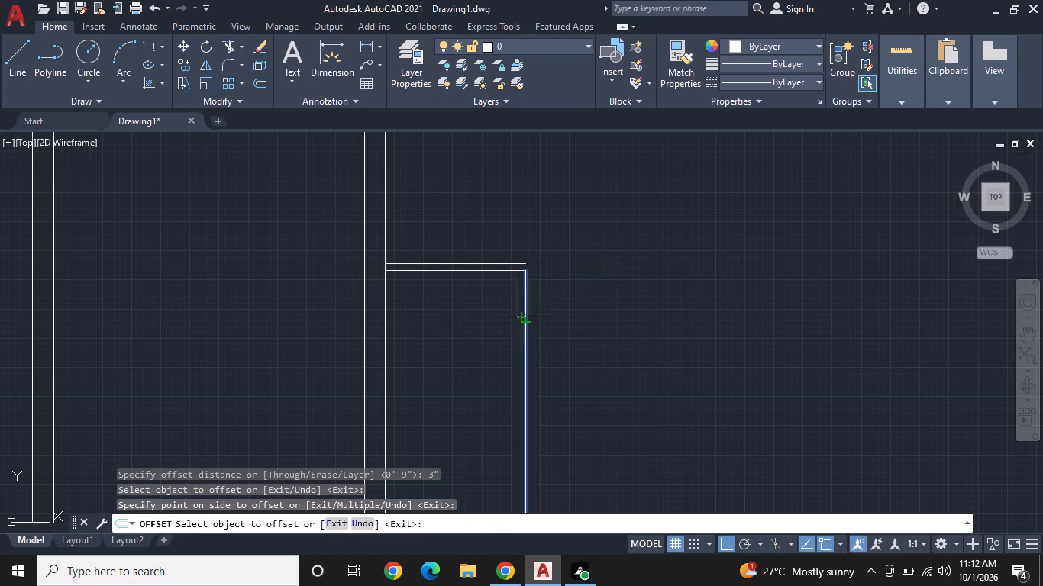
pyautogui.click(569, 325)
pyautogui.moveTo(573, 317); pyautogui.dragTo(551, 274, button='middle')
pyautogui.scroll(-1, 534, 291)
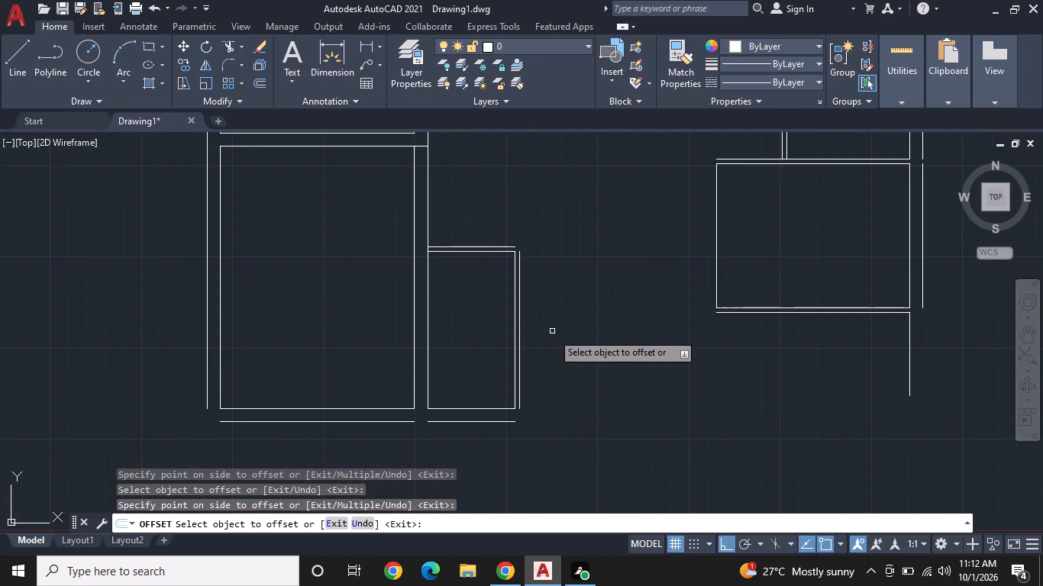
pyautogui.moveTo(450, 319); pyautogui.dragTo(348, 318, button='middle')
pyautogui.press('Escape')
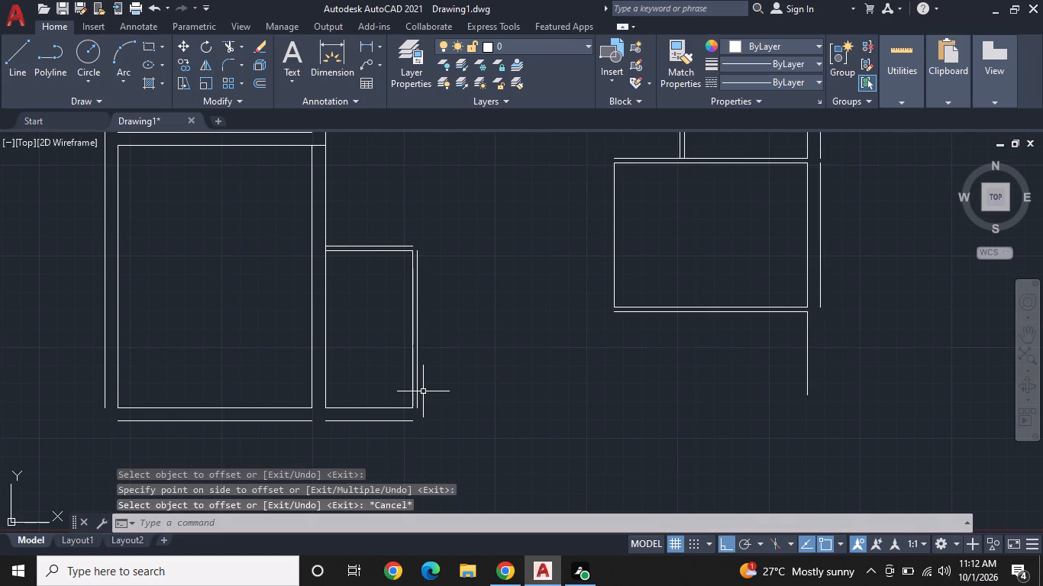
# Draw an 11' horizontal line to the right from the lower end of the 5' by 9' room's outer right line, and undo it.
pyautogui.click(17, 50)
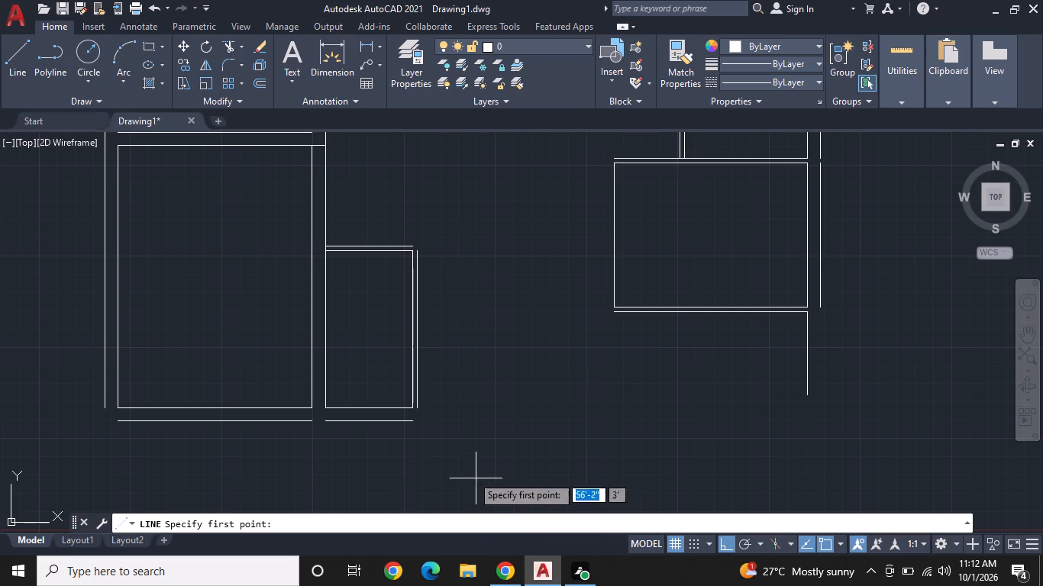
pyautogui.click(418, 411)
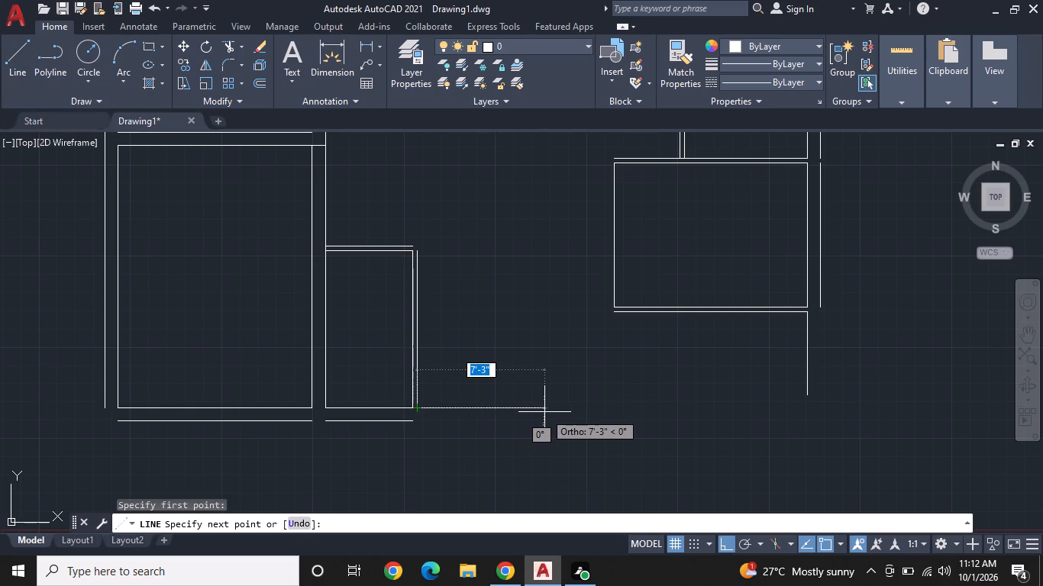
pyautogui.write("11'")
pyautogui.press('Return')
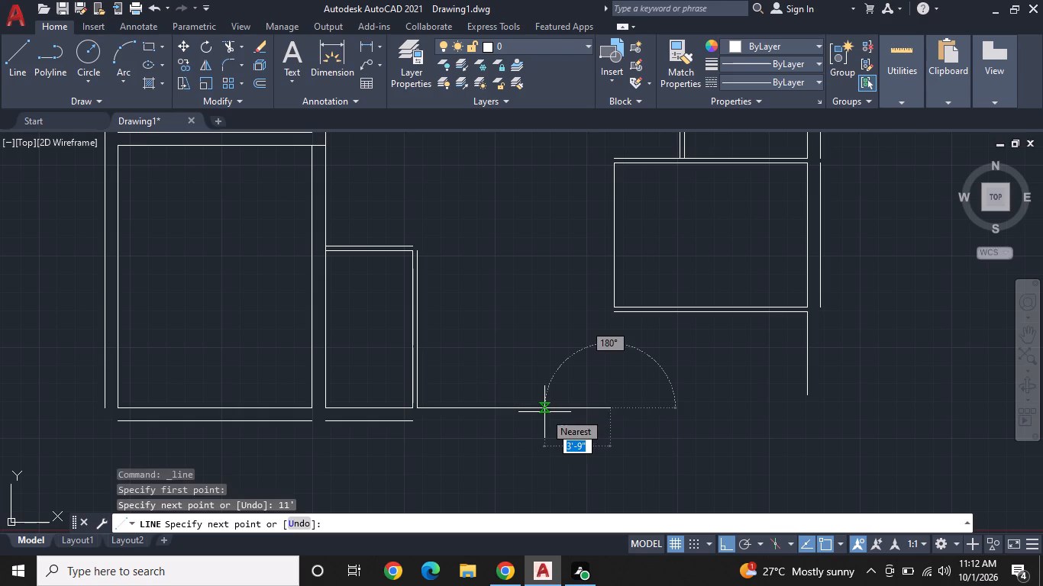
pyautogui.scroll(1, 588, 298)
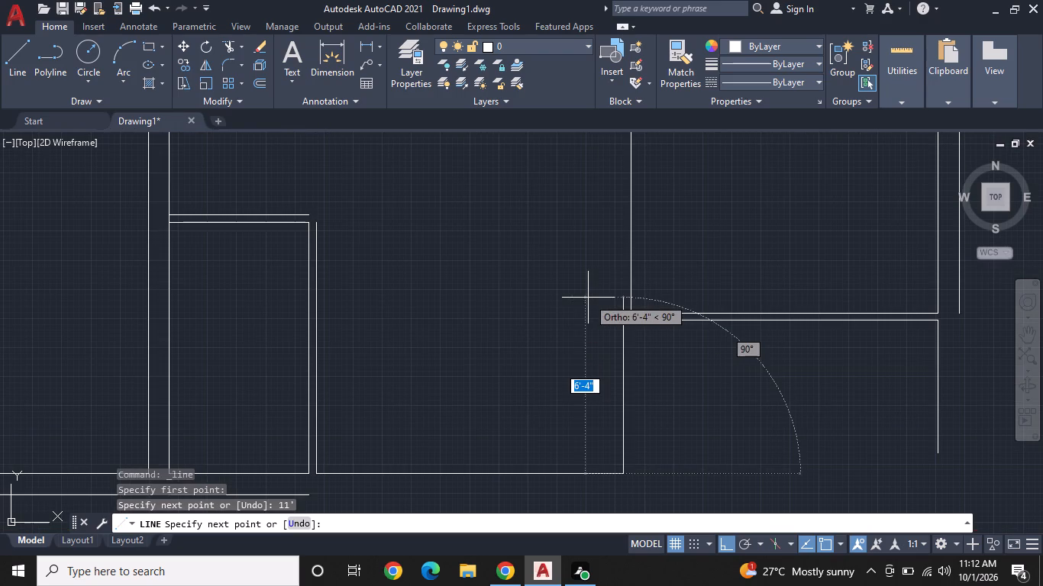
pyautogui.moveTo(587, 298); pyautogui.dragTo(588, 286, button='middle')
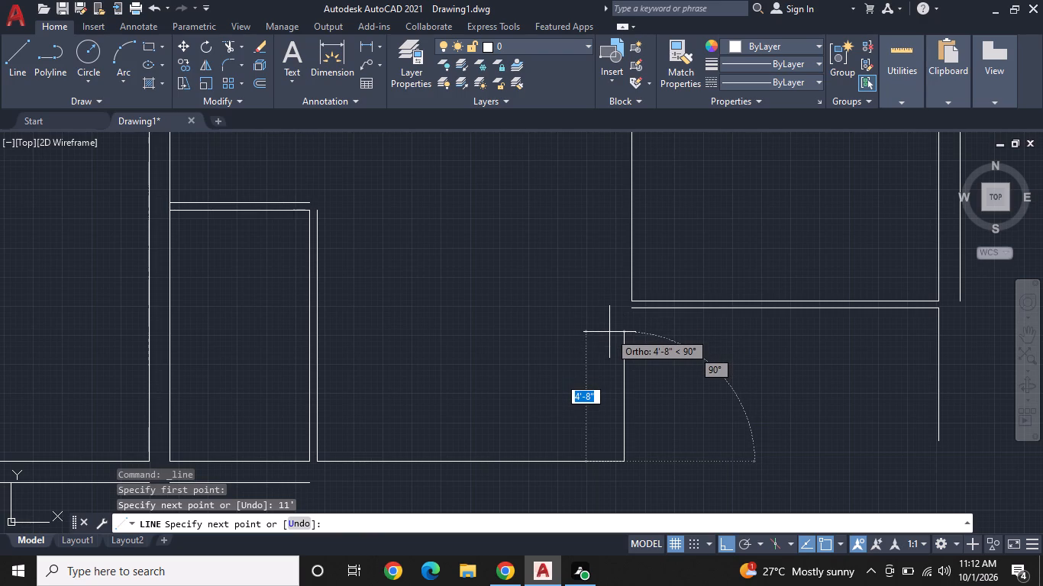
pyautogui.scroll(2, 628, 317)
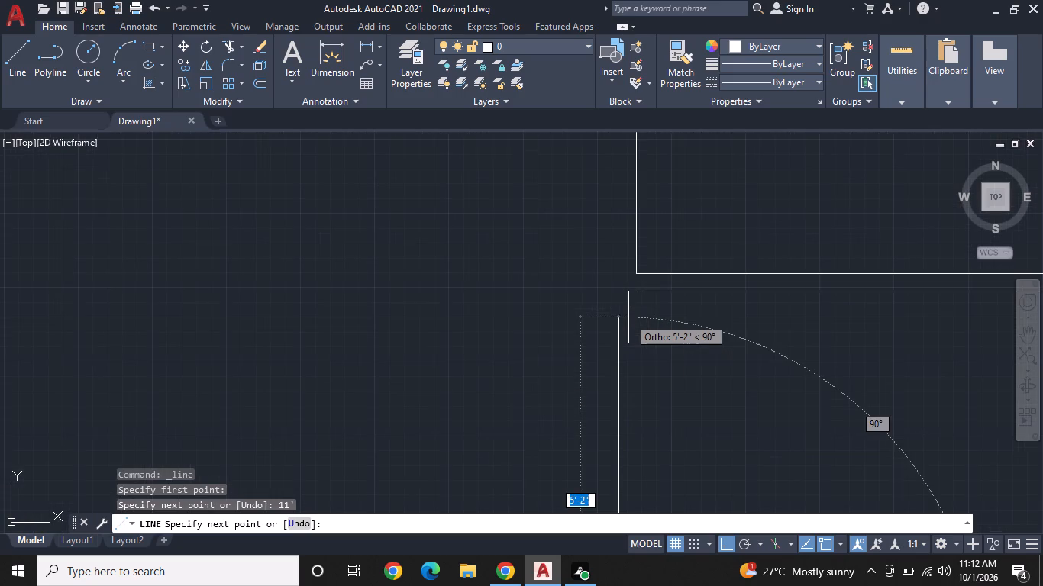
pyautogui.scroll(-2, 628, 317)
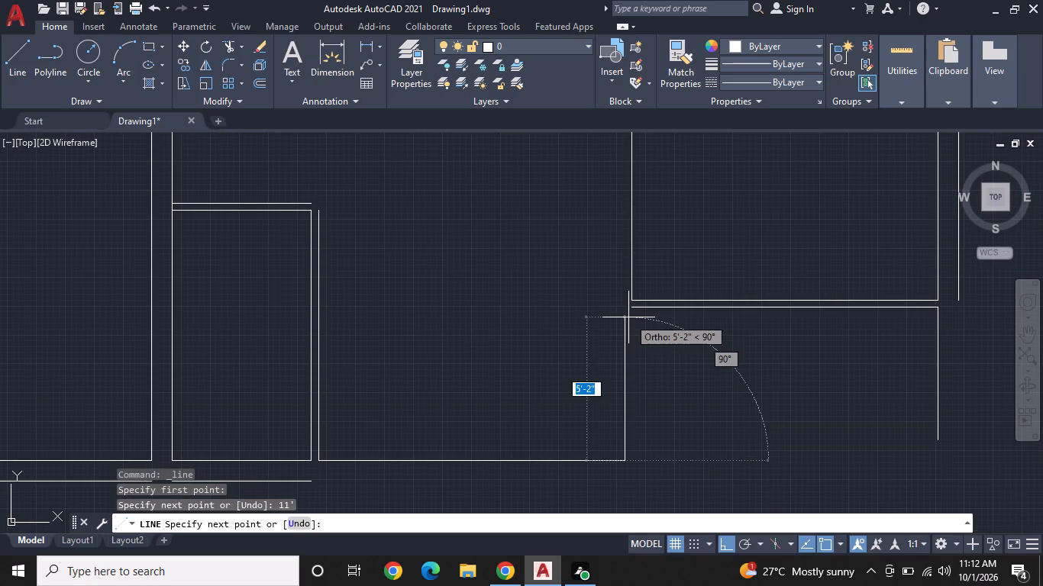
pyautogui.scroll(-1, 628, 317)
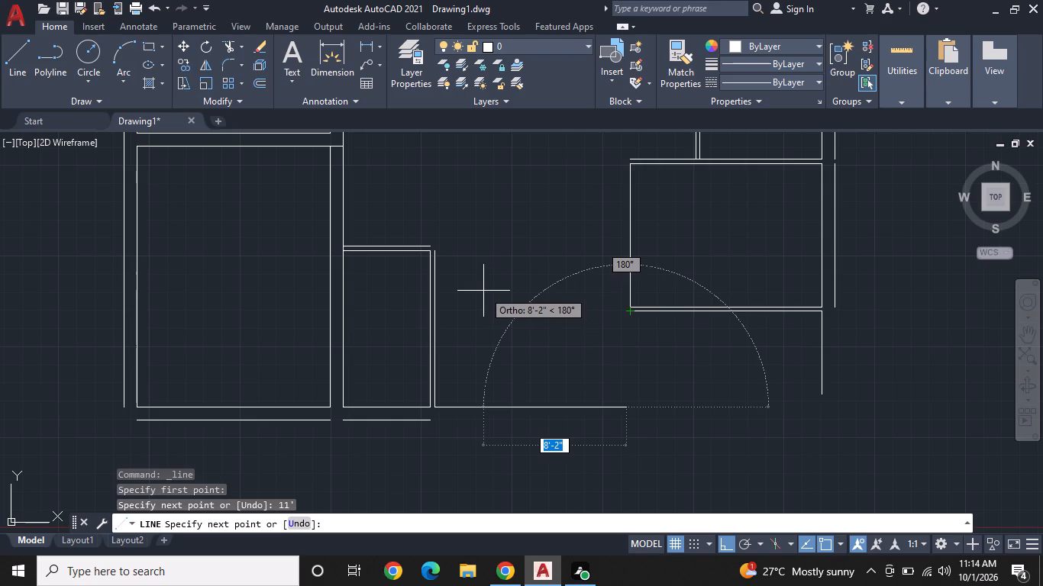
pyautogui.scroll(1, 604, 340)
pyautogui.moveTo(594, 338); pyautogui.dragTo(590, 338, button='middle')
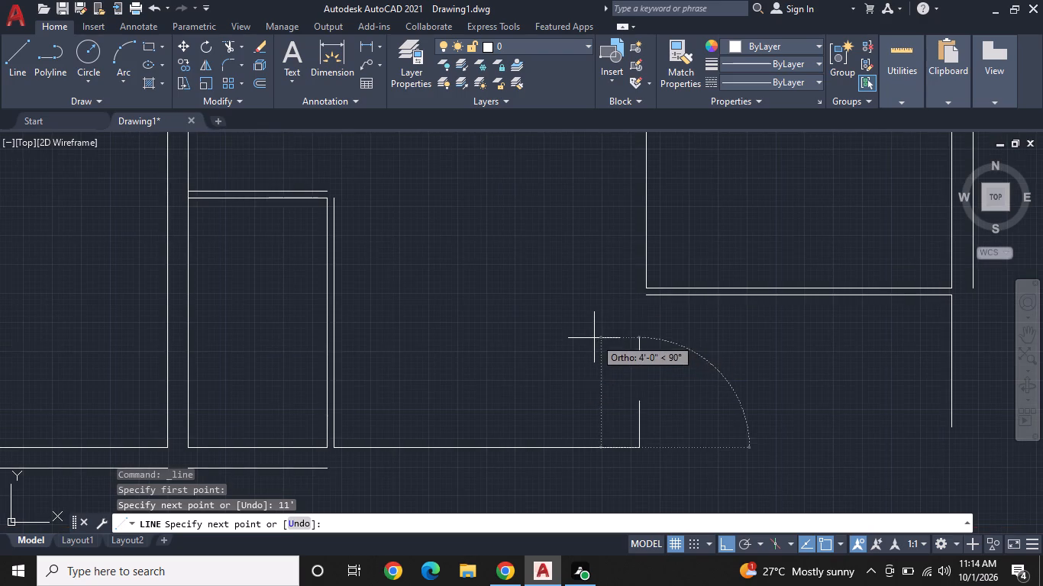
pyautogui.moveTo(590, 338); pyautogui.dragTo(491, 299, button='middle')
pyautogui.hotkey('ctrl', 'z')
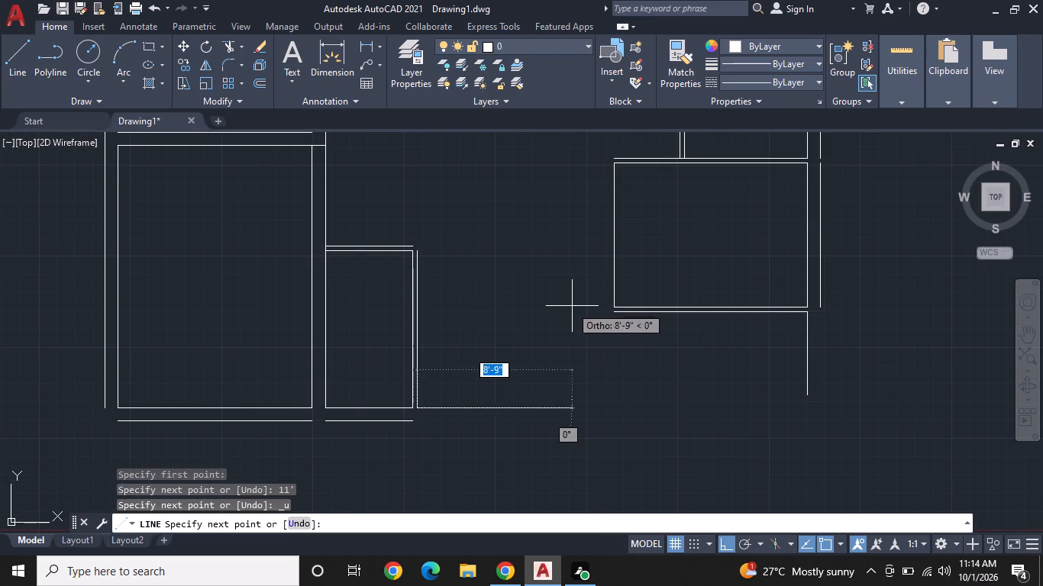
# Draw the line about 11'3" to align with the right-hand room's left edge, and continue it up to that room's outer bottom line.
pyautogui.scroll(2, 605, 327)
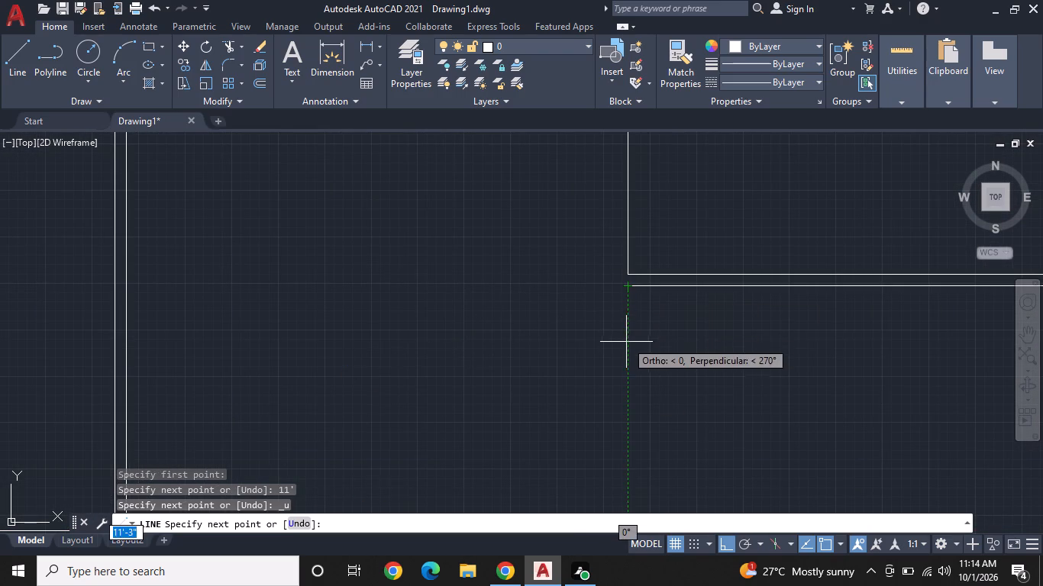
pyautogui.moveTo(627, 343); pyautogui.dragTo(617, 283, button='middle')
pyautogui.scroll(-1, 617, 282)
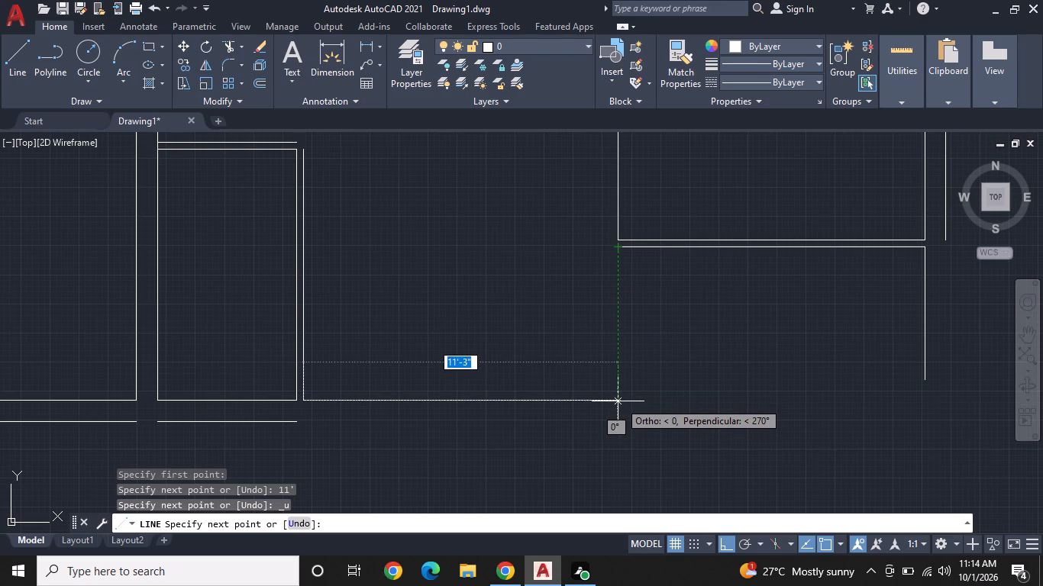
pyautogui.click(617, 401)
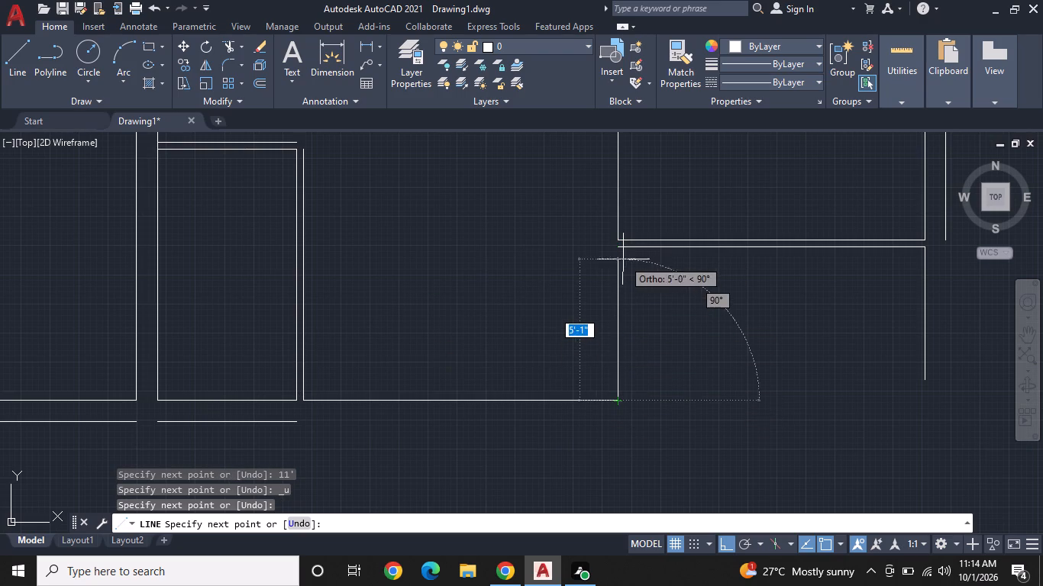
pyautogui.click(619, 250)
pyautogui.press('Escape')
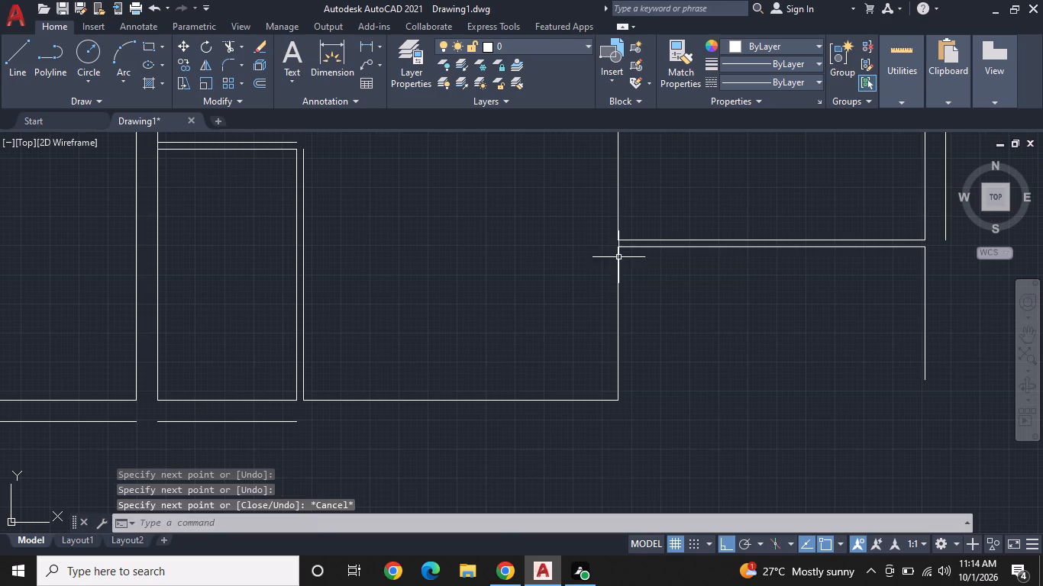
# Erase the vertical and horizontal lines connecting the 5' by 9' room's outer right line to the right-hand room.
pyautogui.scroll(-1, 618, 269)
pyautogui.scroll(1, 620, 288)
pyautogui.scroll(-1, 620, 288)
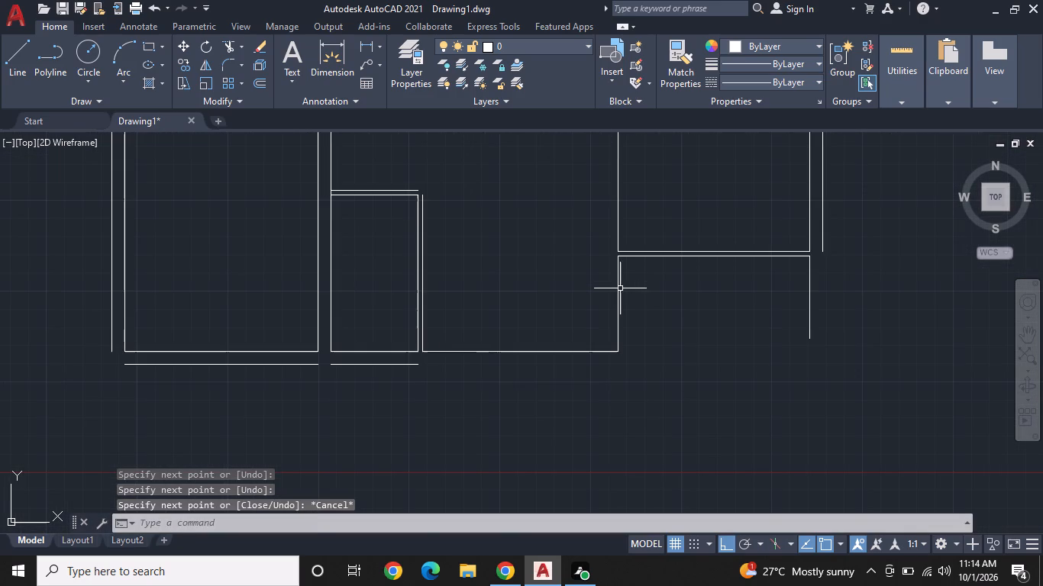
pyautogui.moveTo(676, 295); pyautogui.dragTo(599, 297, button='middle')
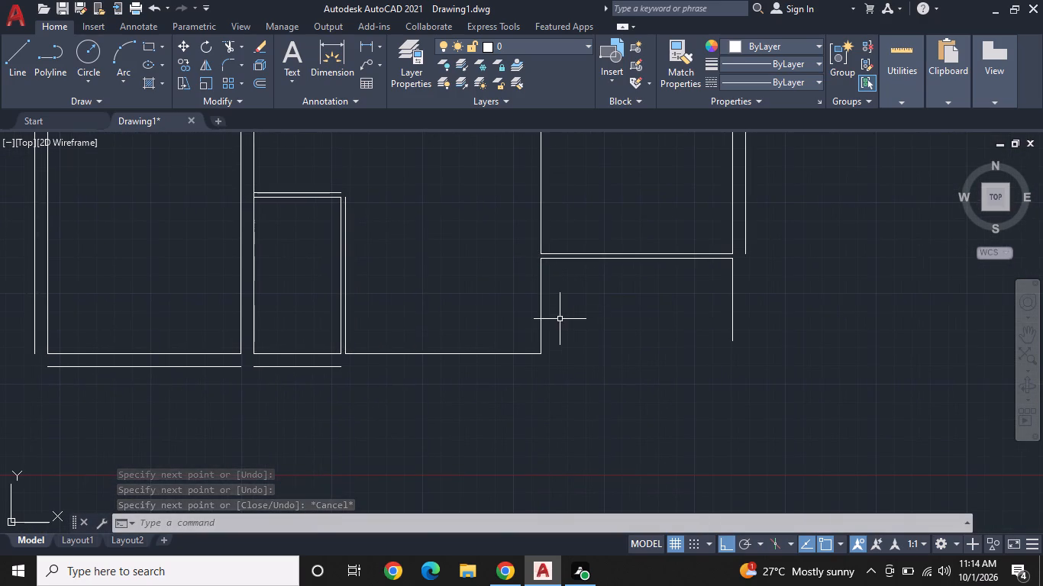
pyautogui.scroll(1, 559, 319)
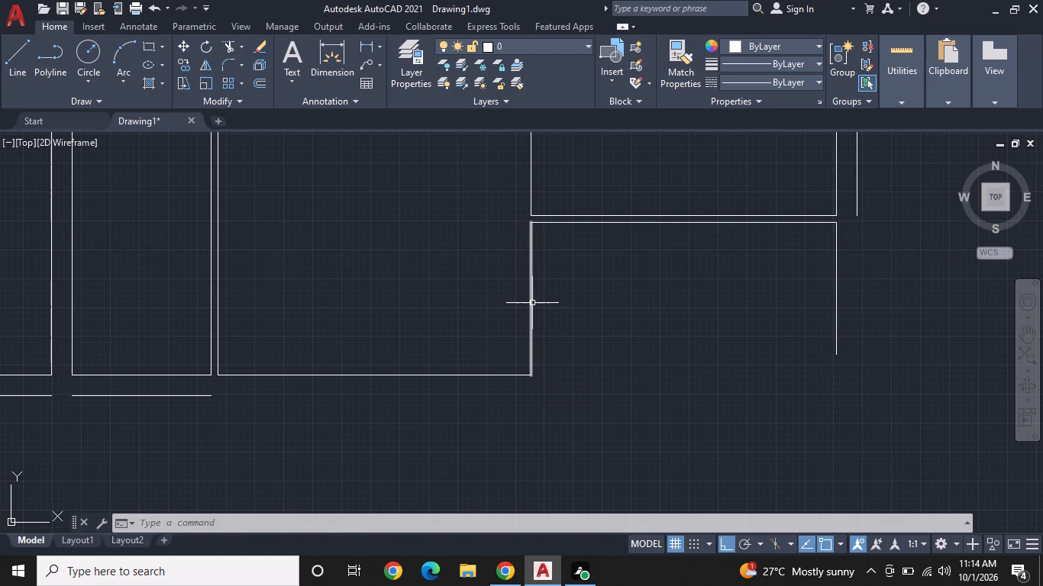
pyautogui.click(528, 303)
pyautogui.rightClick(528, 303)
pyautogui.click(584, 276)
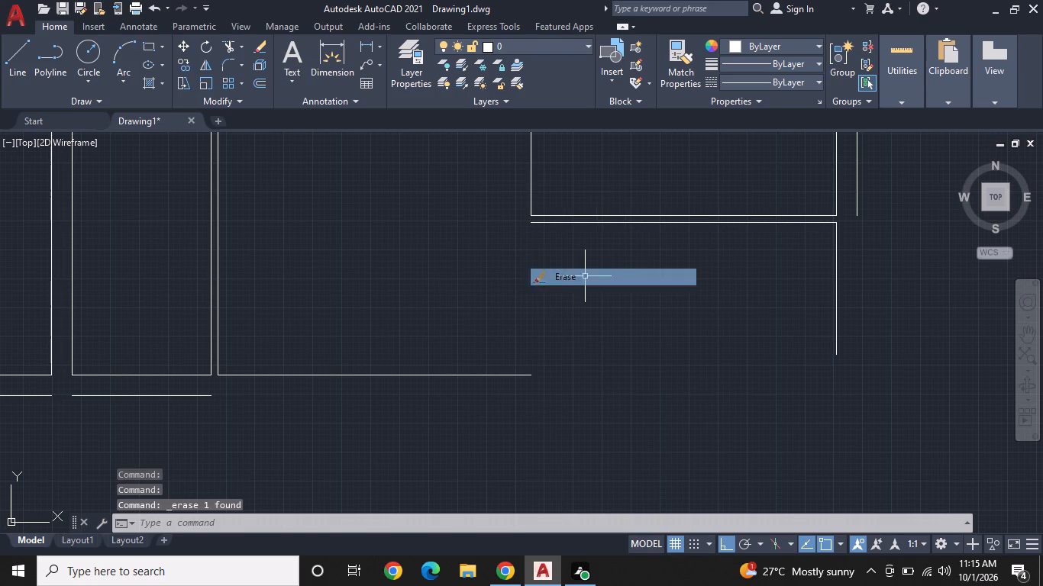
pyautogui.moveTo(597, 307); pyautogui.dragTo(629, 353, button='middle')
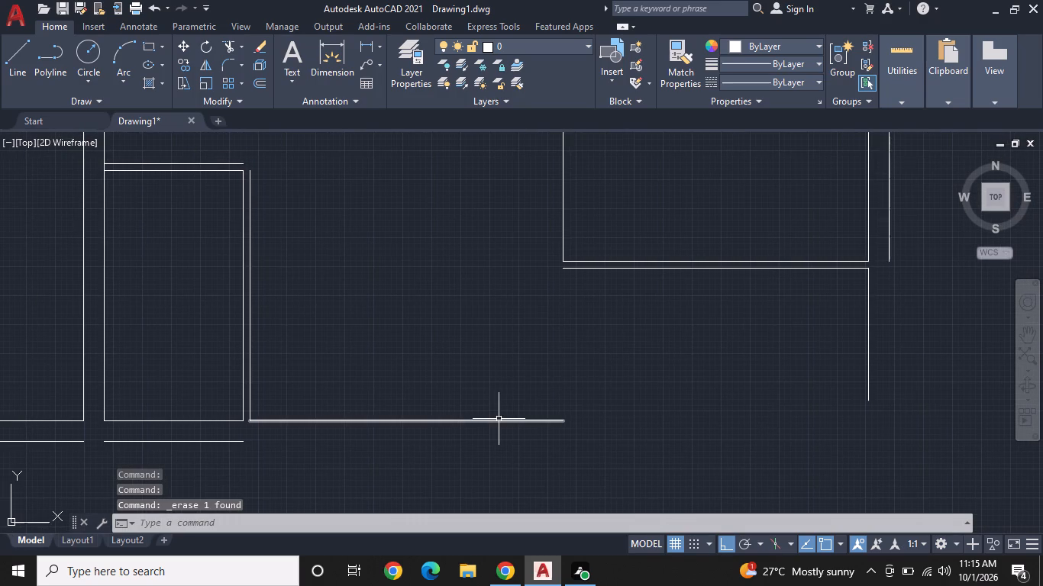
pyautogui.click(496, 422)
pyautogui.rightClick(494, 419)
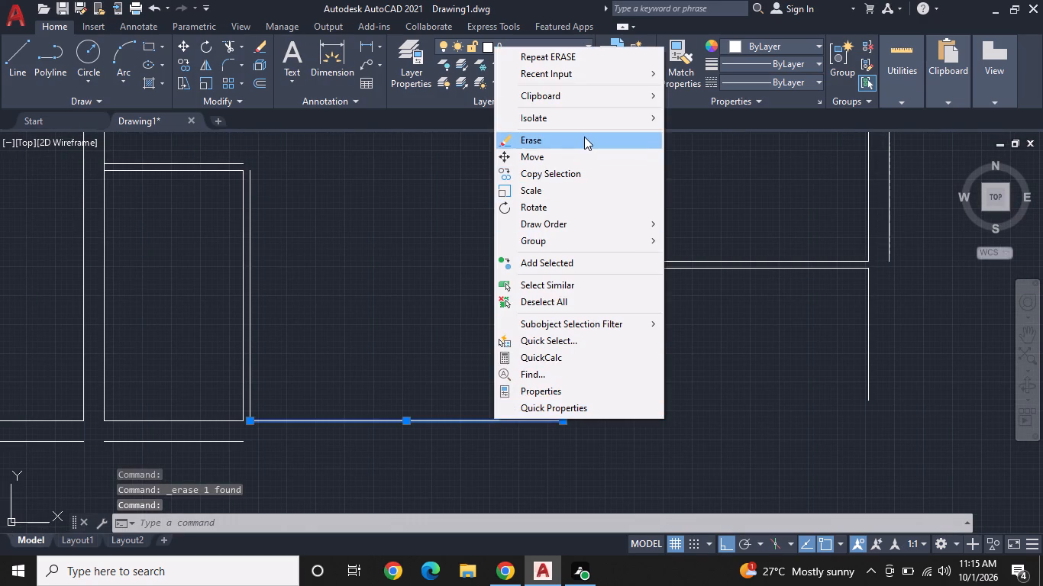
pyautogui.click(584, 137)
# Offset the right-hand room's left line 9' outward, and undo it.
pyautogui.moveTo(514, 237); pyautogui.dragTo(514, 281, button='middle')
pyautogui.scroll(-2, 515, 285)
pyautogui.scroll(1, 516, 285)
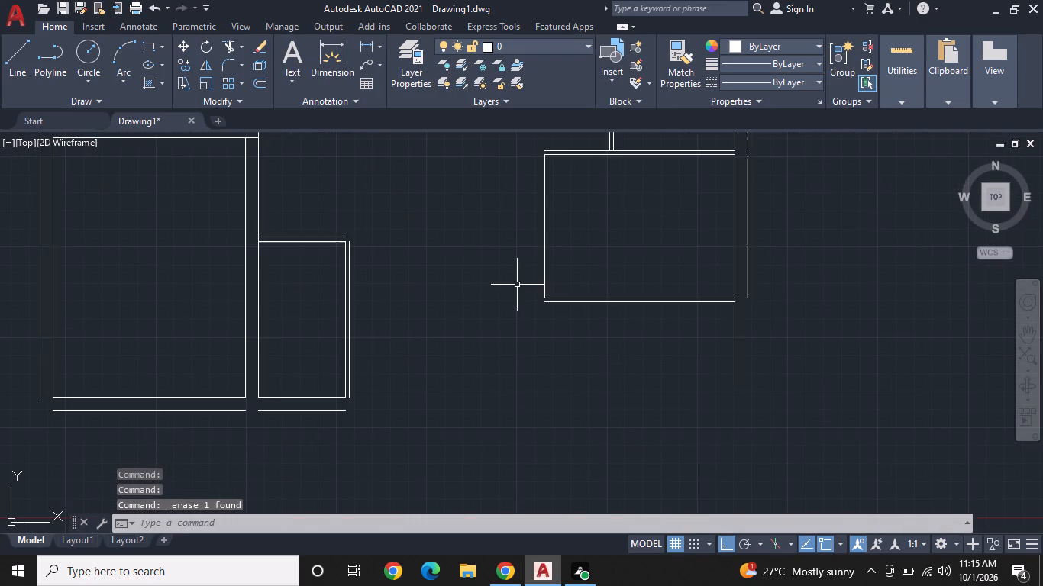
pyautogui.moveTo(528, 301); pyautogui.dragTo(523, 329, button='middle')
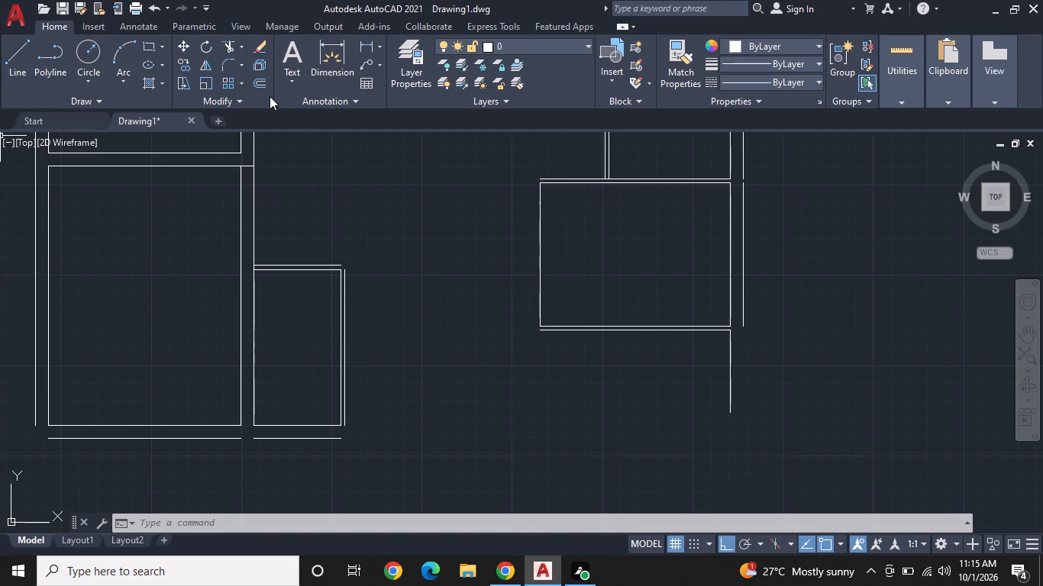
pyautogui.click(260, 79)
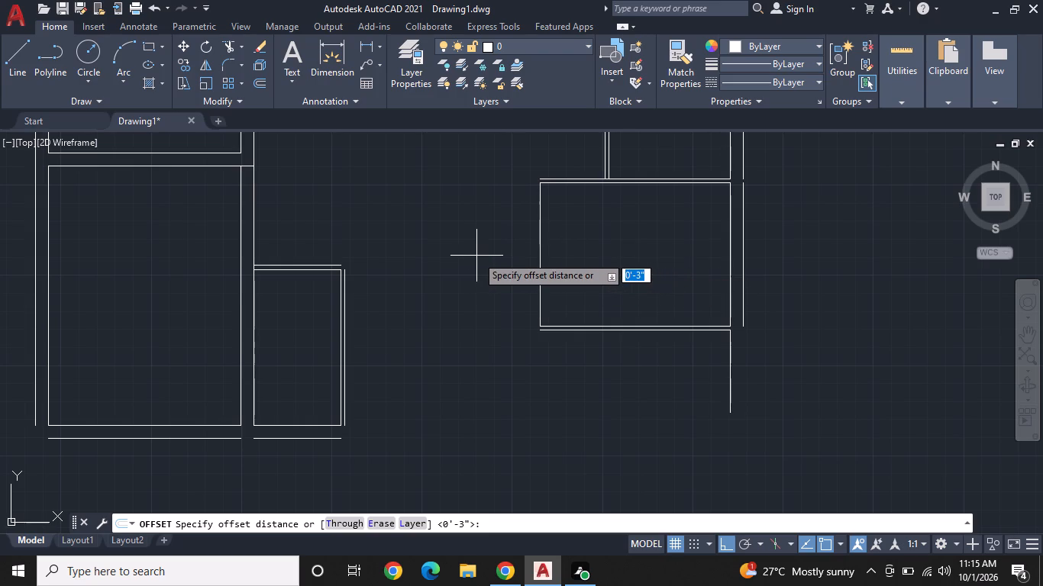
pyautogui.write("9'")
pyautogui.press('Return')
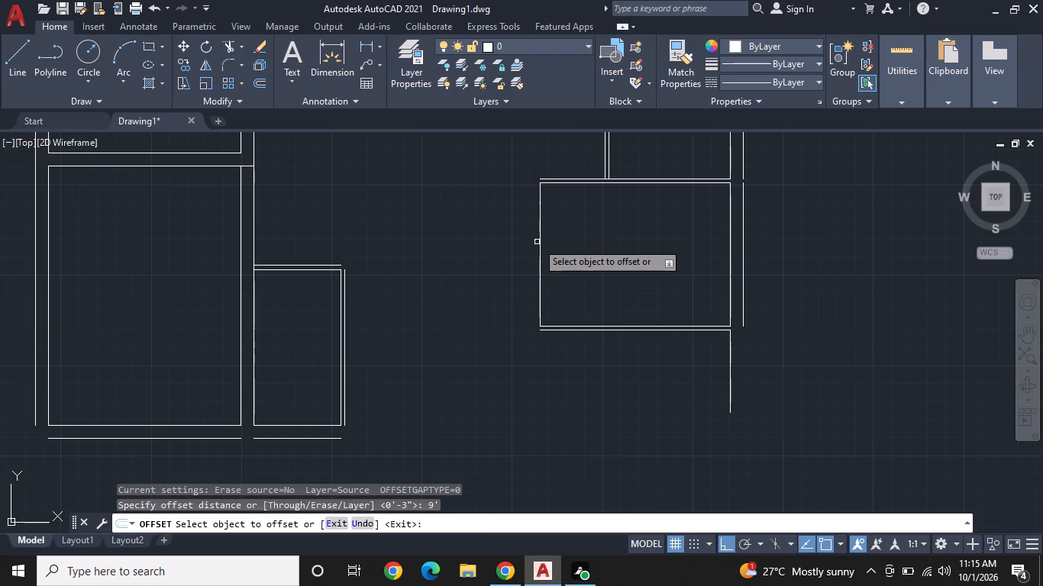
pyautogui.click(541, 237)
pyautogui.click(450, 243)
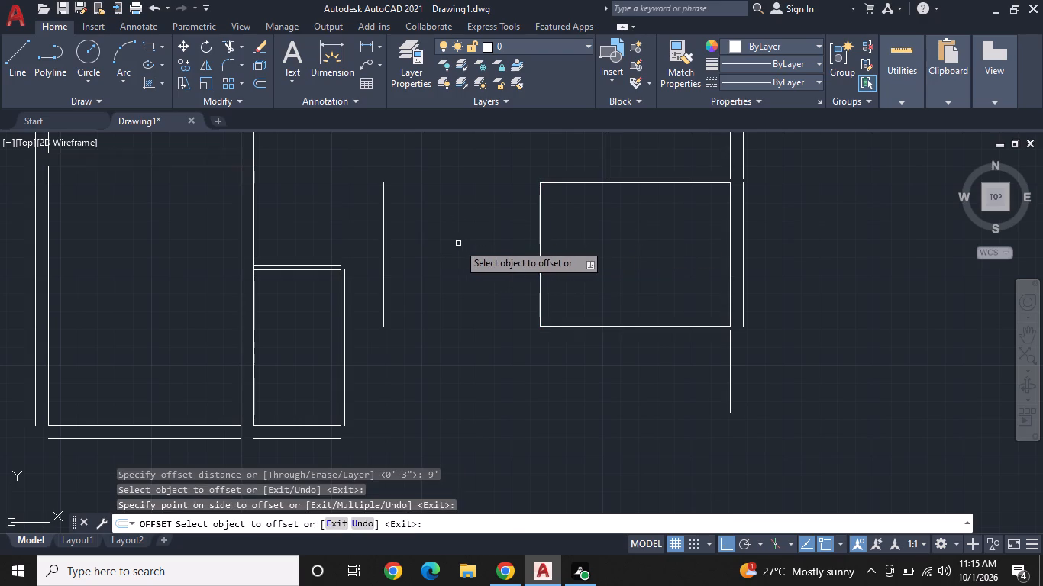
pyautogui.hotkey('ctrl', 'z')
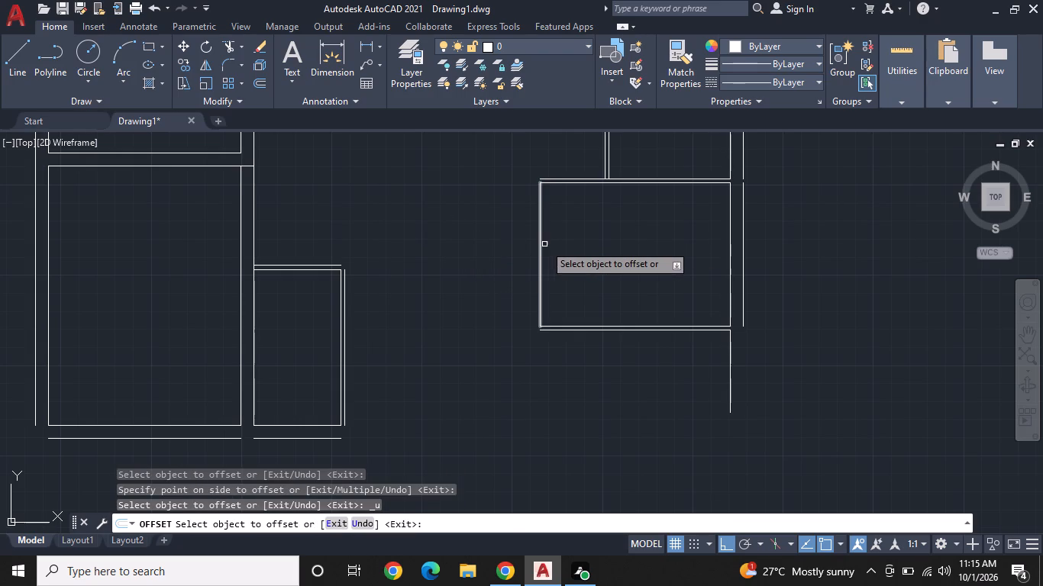
# Offset the right-hand room's left line outward by 9".
pyautogui.click(539, 253)
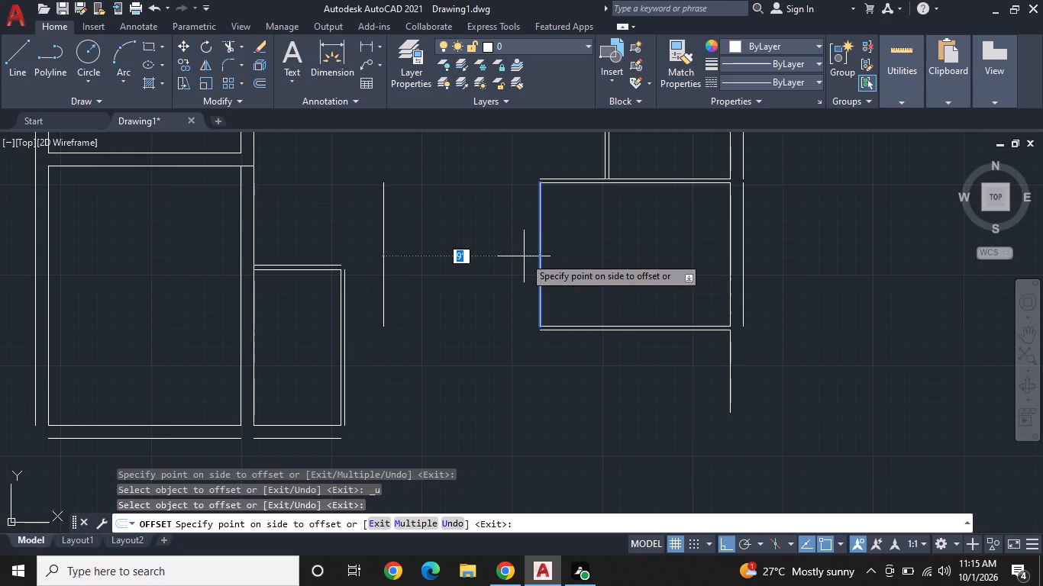
pyautogui.write('9"')
pyautogui.press('Return')
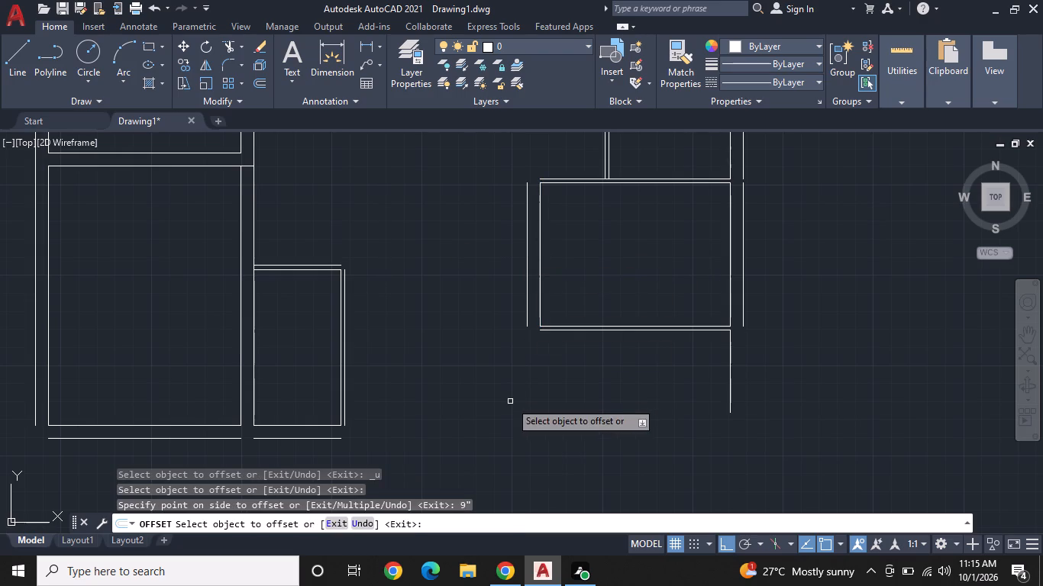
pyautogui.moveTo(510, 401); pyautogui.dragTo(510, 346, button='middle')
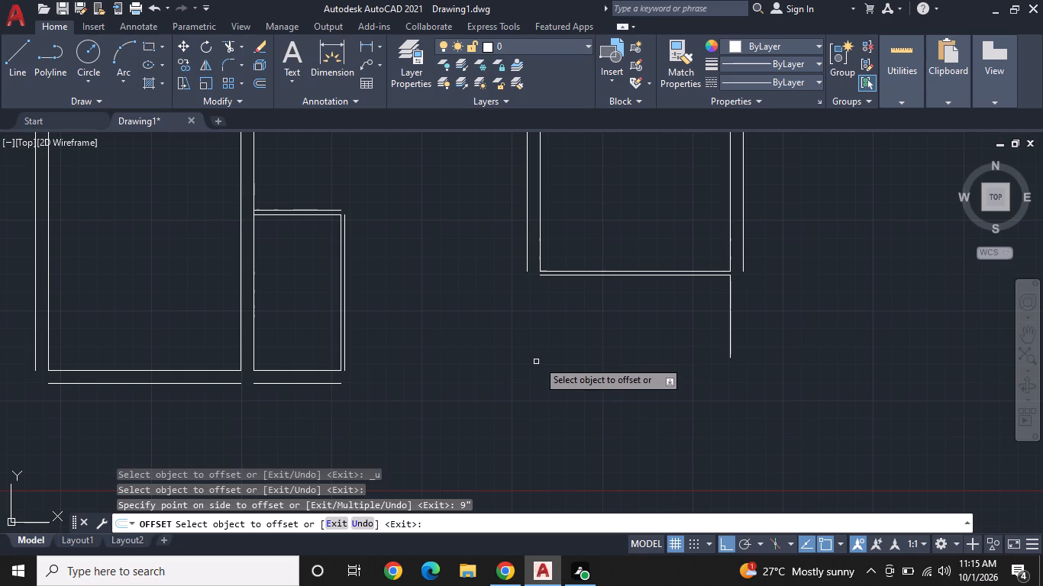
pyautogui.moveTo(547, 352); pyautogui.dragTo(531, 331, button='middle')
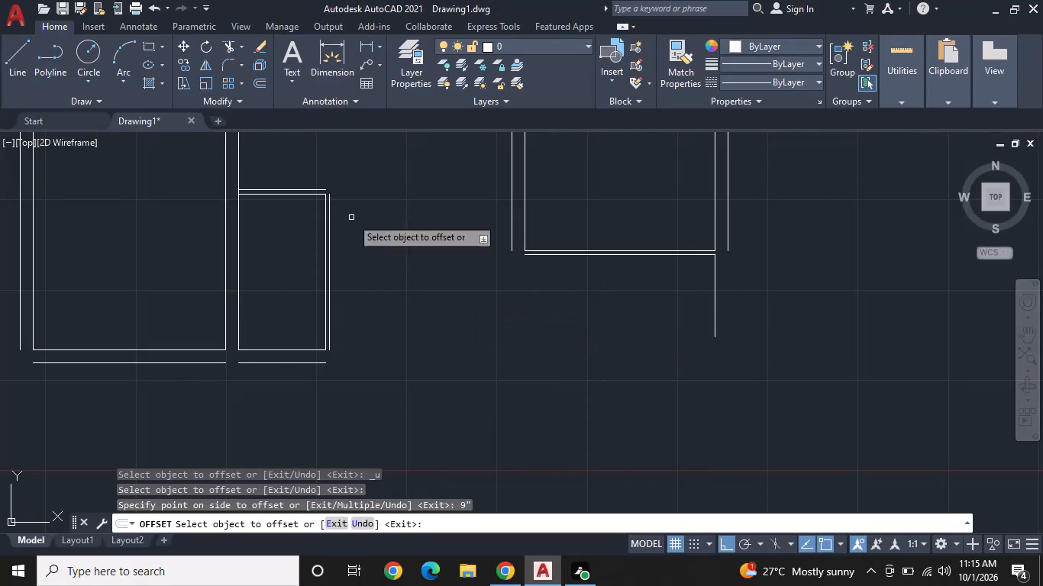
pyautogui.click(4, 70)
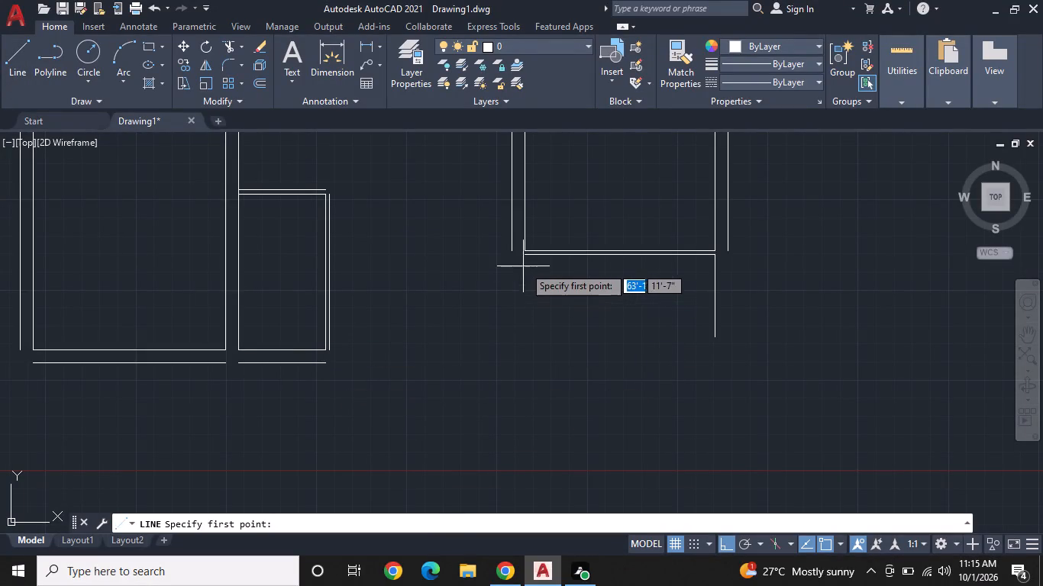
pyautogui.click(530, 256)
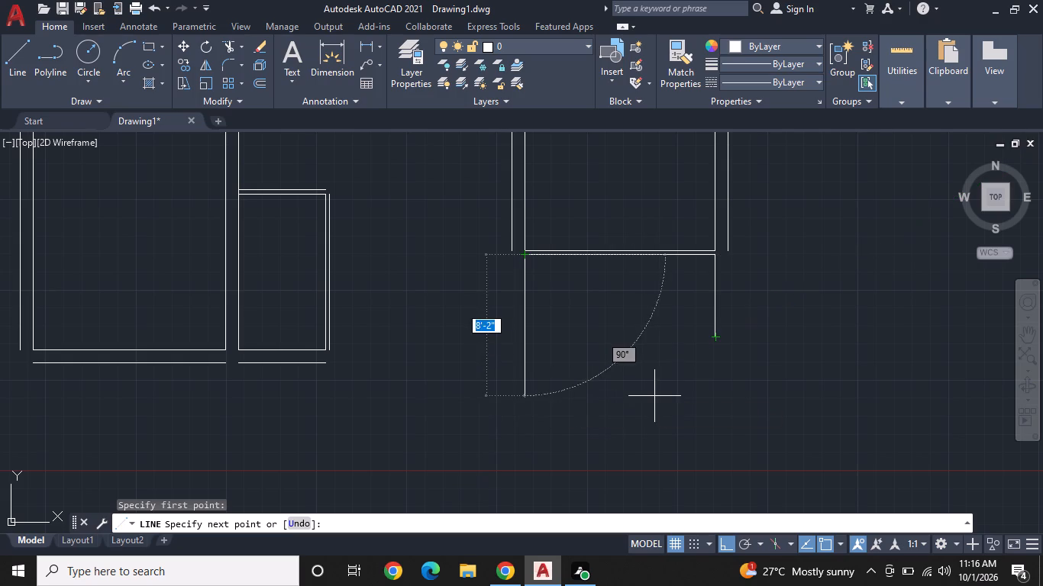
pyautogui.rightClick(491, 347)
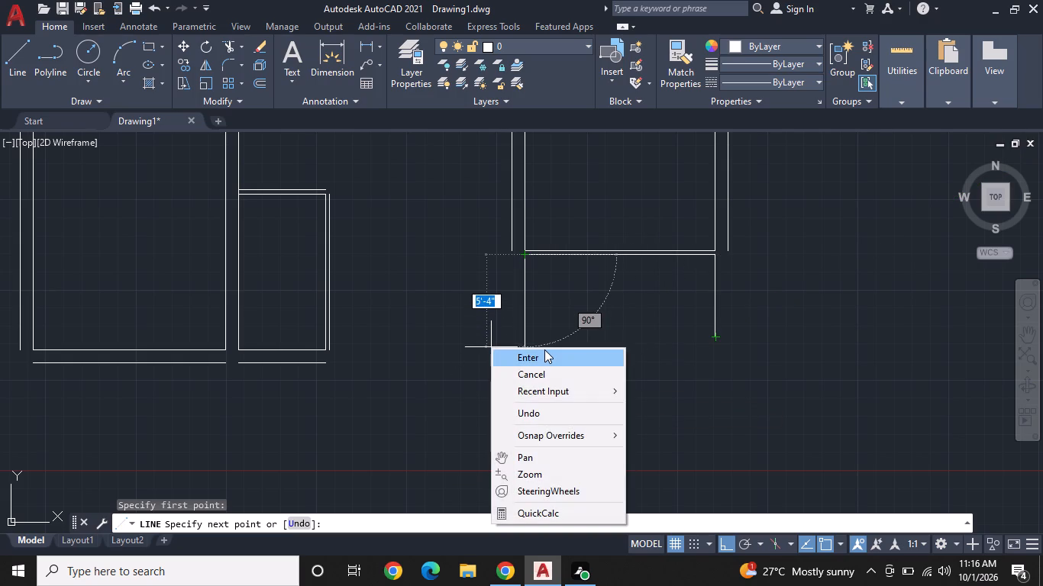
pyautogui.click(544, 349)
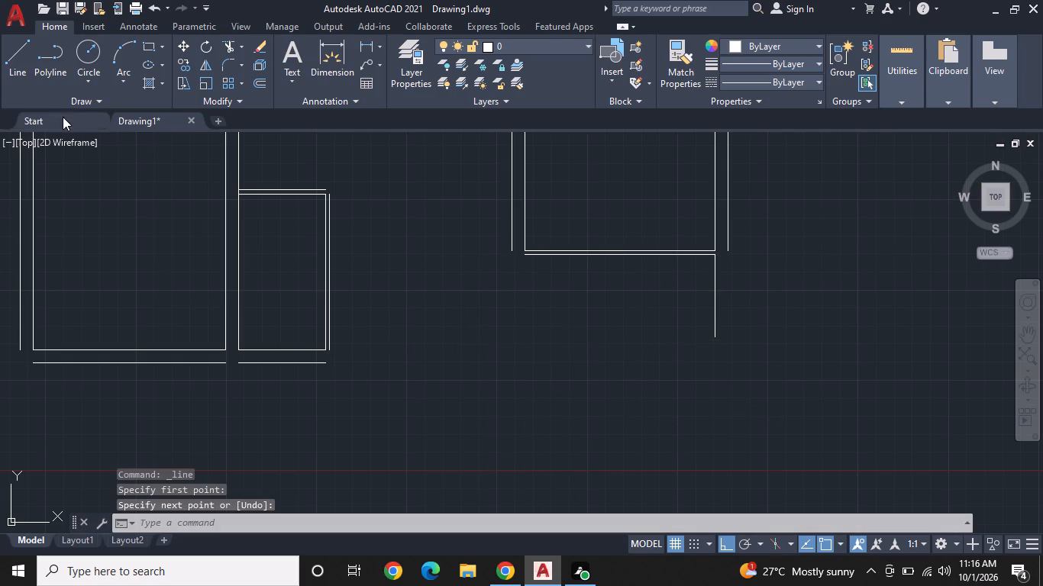
# Draw a line about 22'6" rightward from the 5' by 9' room's outer bottom line, and continue it up to the right-hand vertical line's lower end.
pyautogui.click(2, 48)
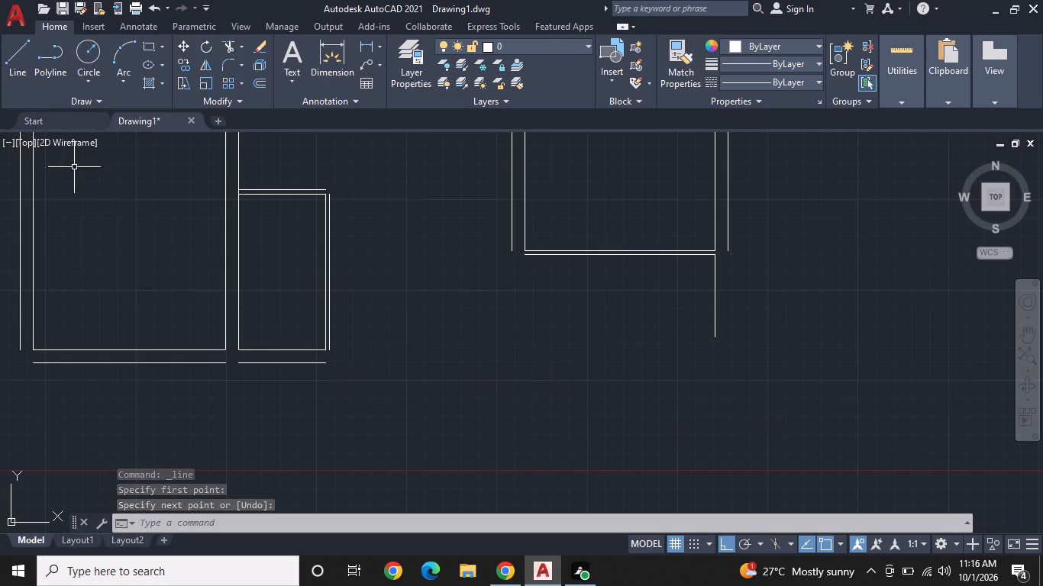
pyautogui.click(20, 57)
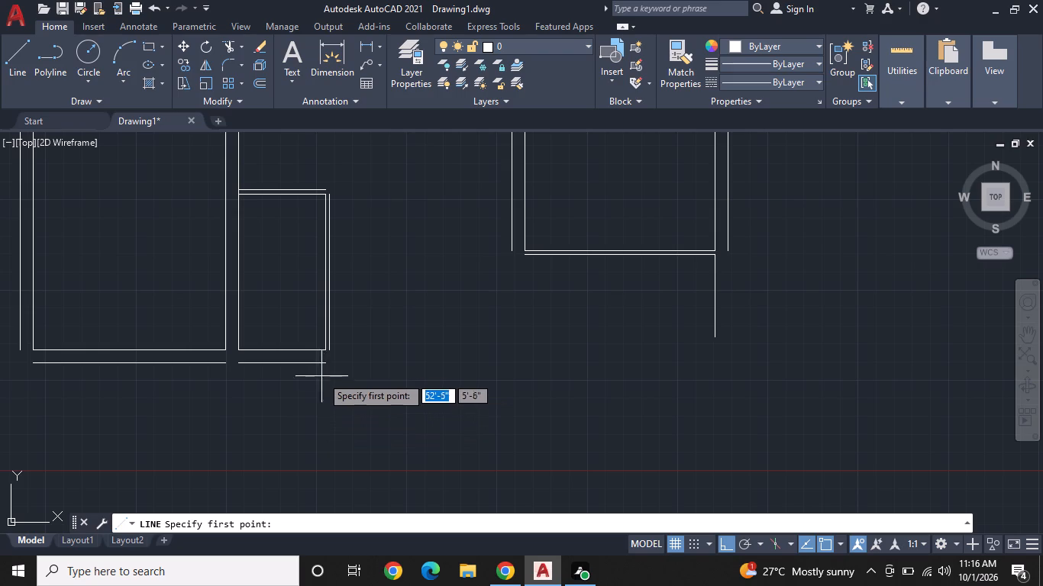
pyautogui.click(325, 365)
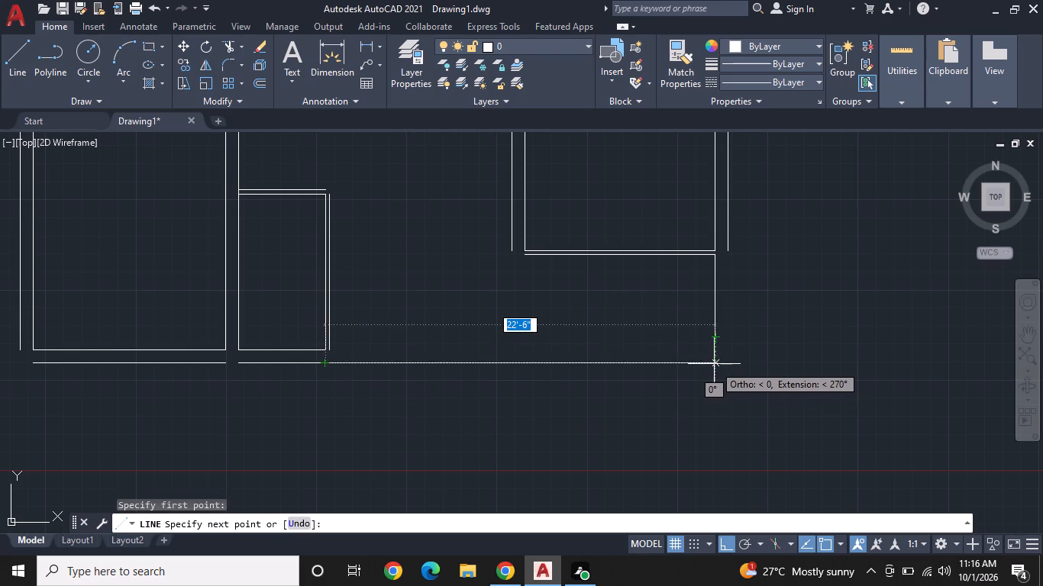
pyautogui.click(714, 364)
pyautogui.click(715, 333)
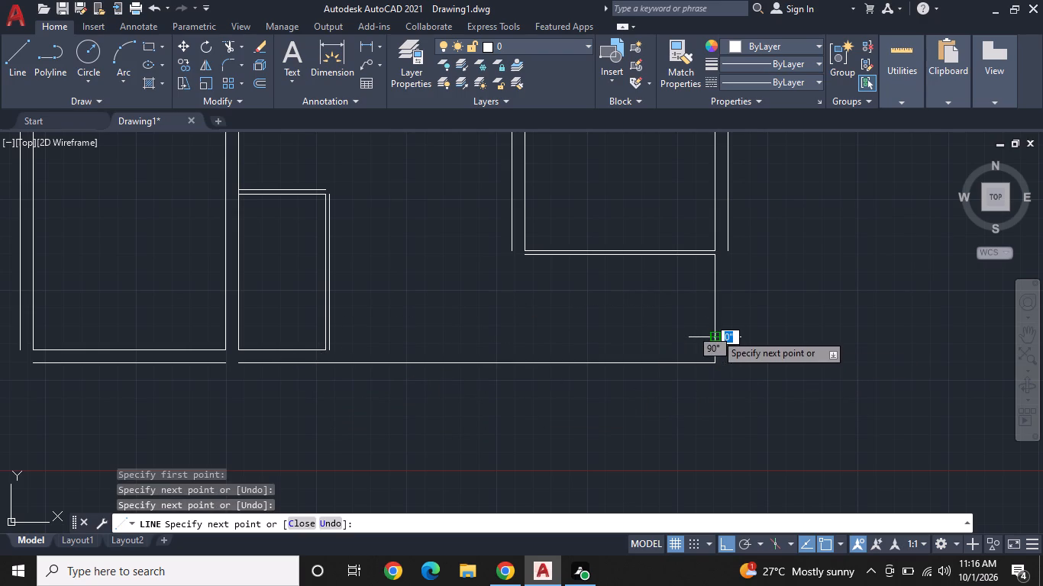
pyautogui.press('Escape')
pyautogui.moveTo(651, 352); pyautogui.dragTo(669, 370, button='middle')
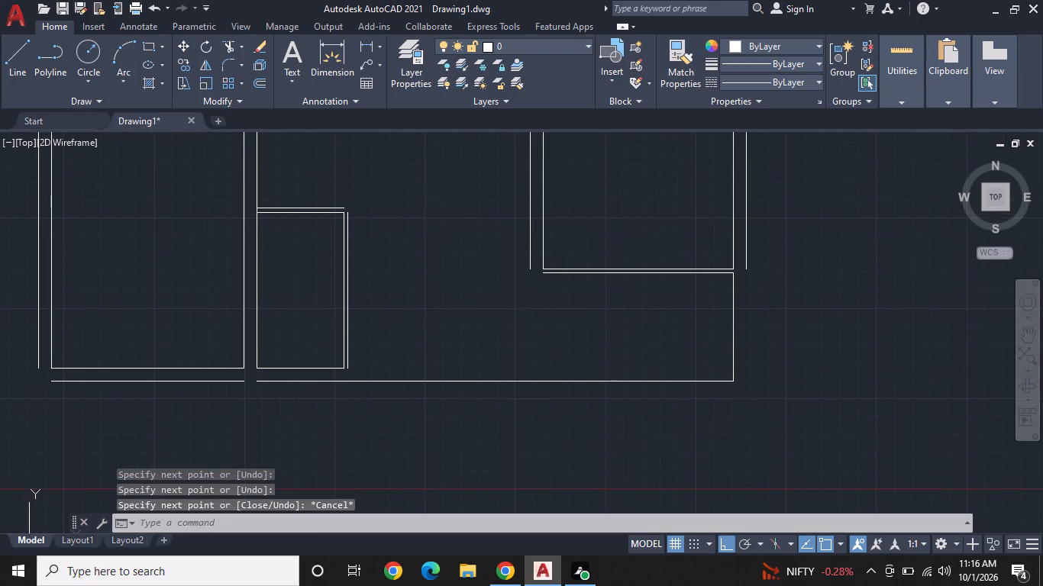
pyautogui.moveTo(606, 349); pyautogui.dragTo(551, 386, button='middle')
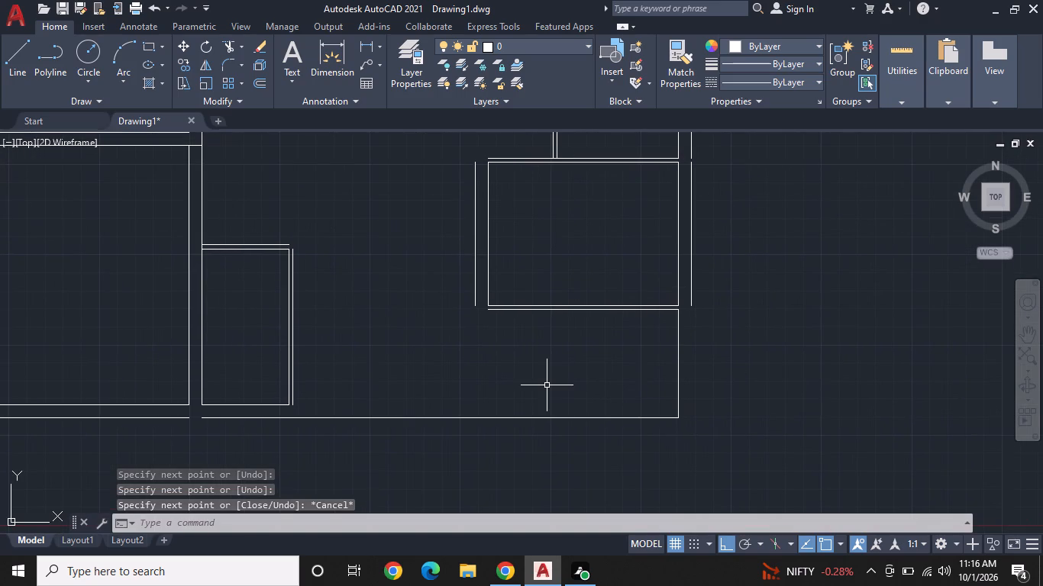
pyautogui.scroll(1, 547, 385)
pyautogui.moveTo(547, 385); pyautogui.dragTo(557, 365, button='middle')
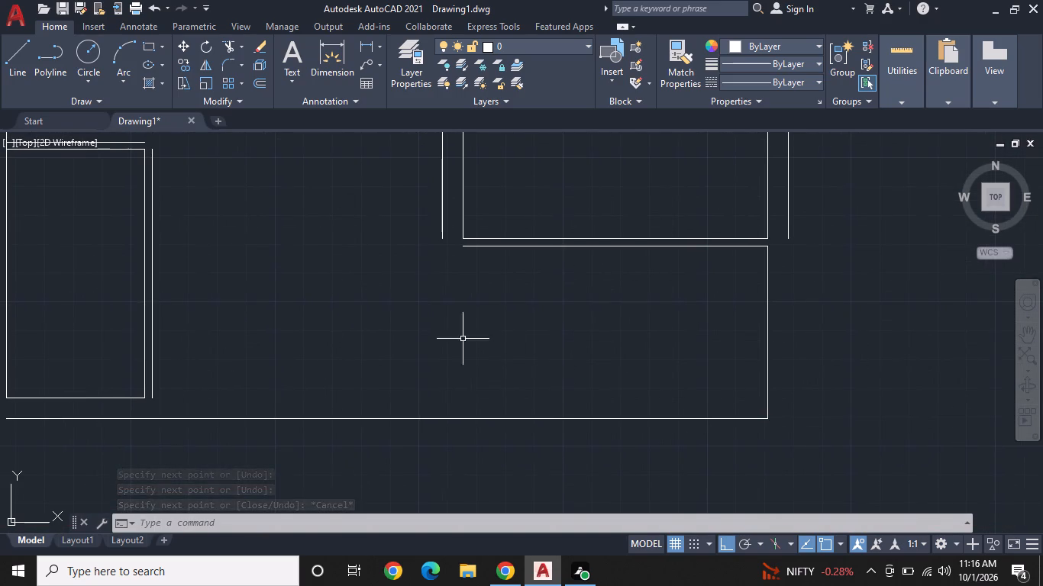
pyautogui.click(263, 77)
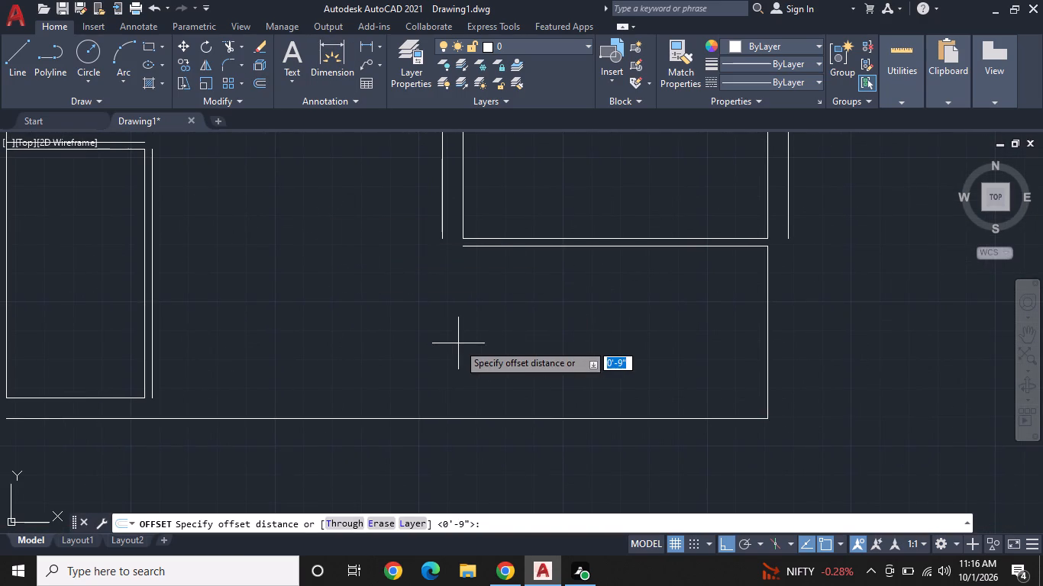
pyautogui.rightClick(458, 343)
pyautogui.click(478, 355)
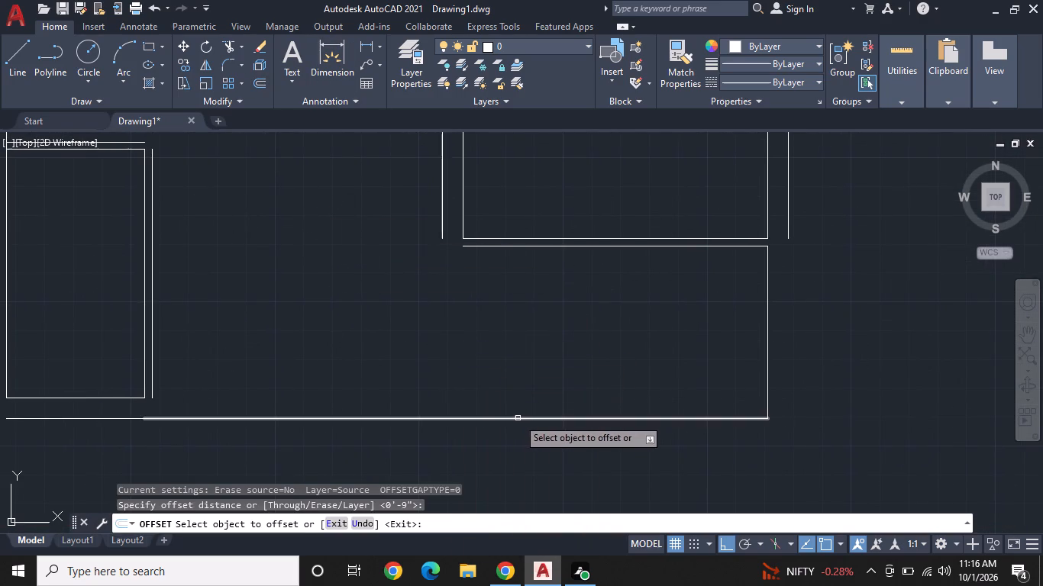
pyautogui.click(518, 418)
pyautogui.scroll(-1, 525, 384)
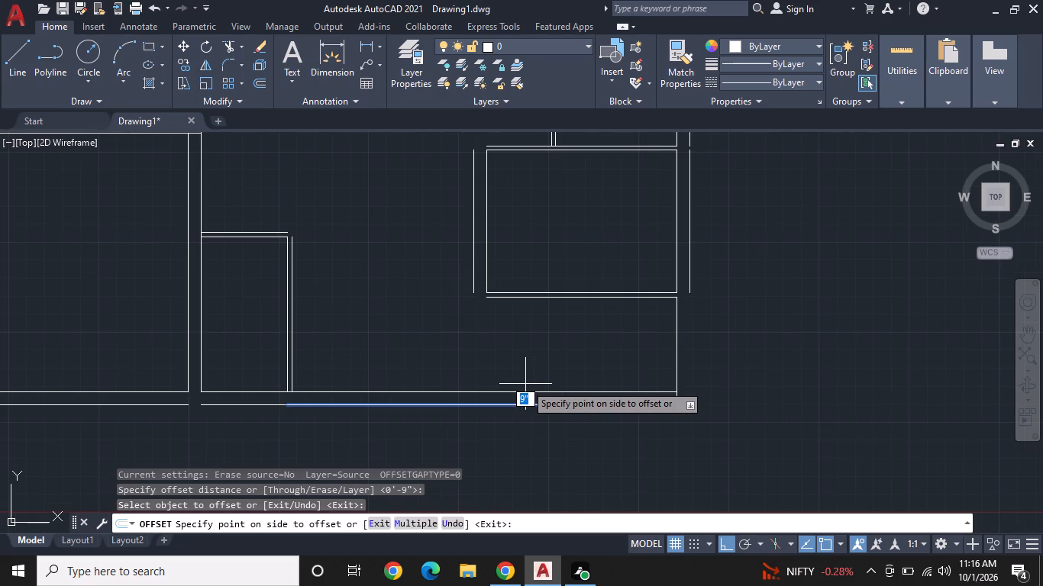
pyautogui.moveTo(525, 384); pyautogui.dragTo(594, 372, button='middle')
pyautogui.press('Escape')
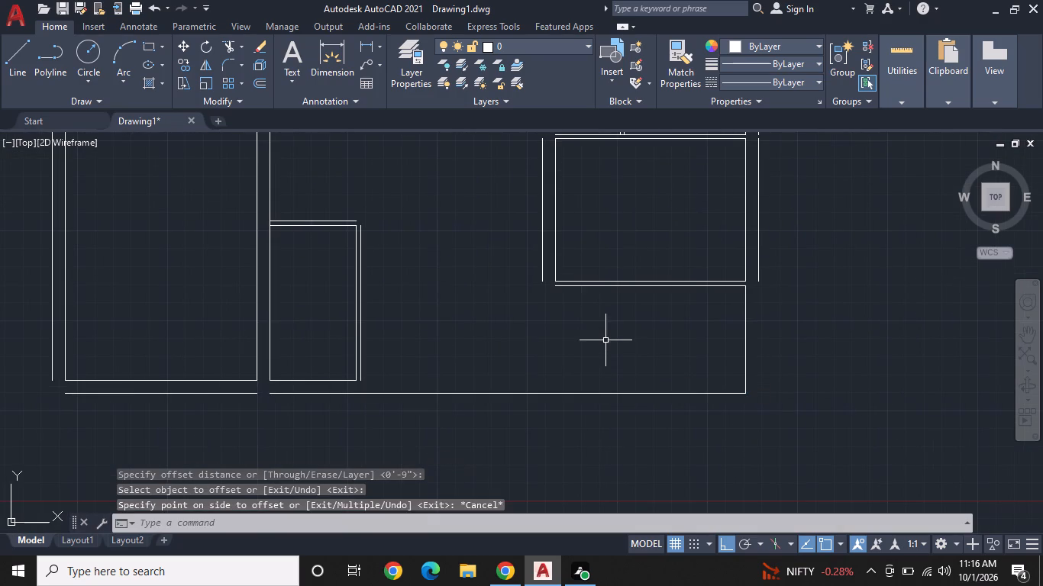
# Offset the new long bottom line upward by 9".
pyautogui.click(256, 80)
pyautogui.rightClick(373, 190)
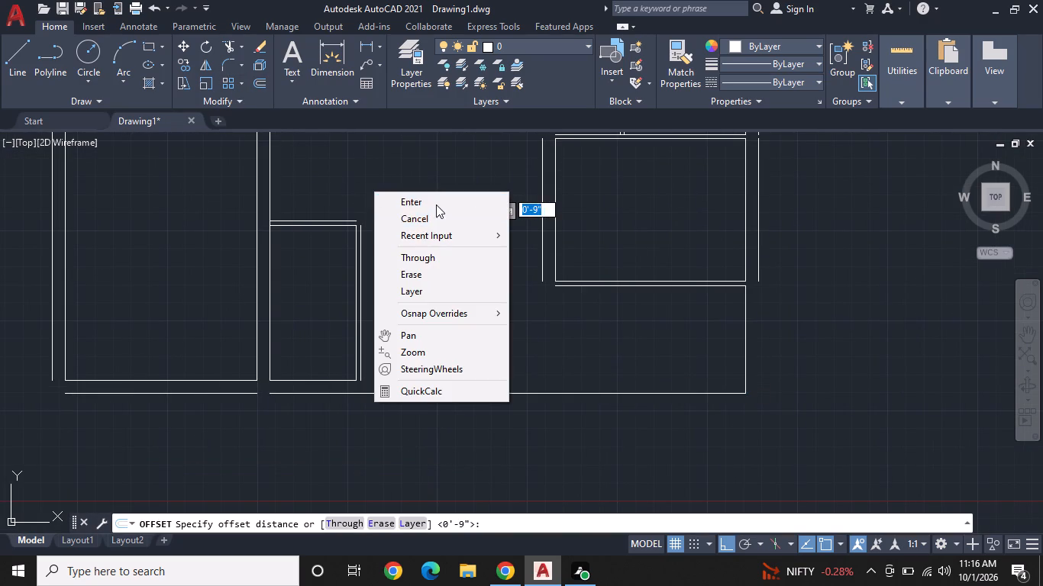
pyautogui.click(436, 204)
pyautogui.click(611, 391)
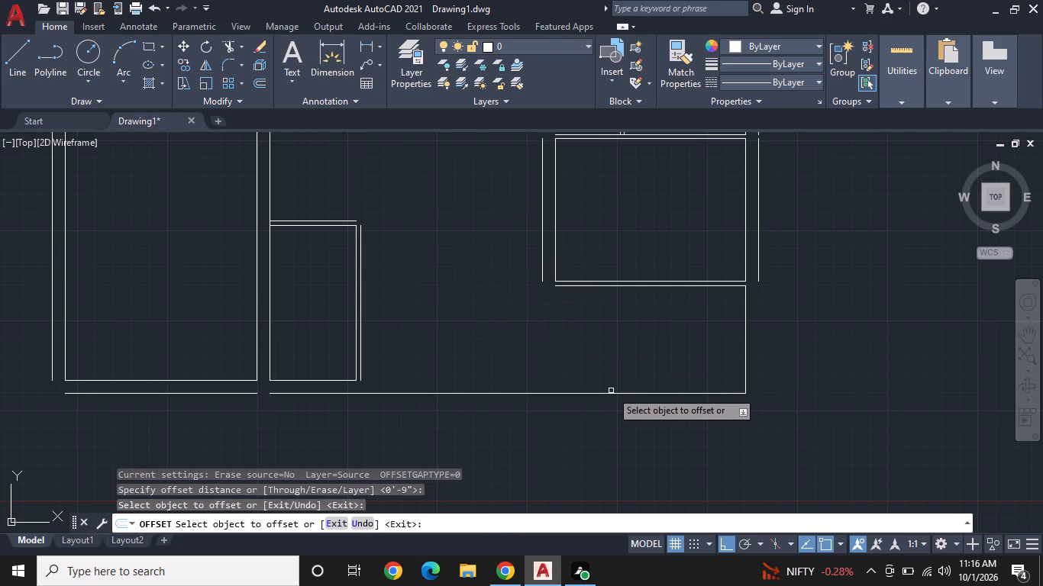
pyautogui.click(609, 396)
pyautogui.click(622, 365)
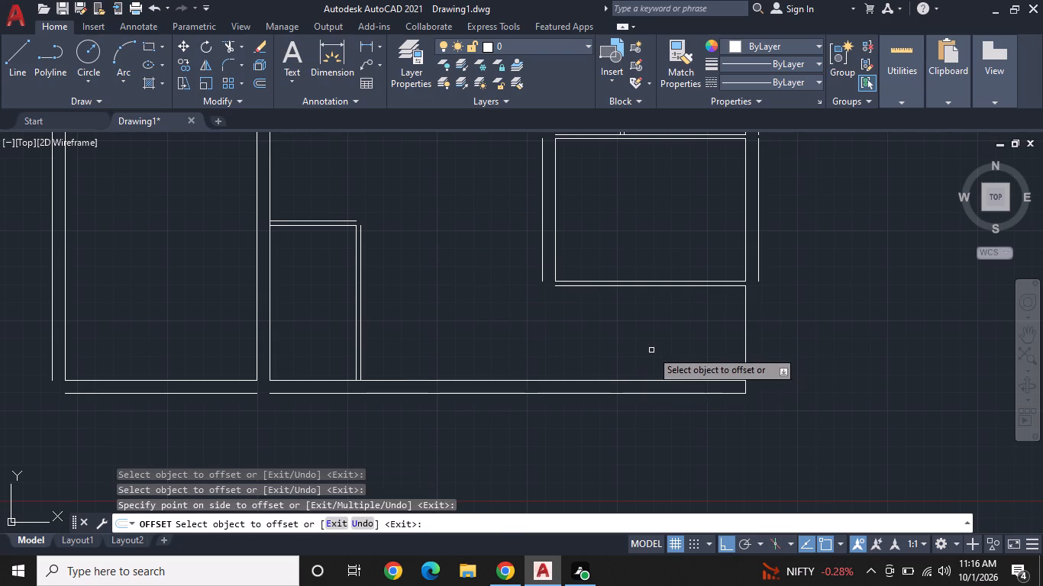
pyautogui.moveTo(651, 349); pyautogui.dragTo(531, 337, button='middle')
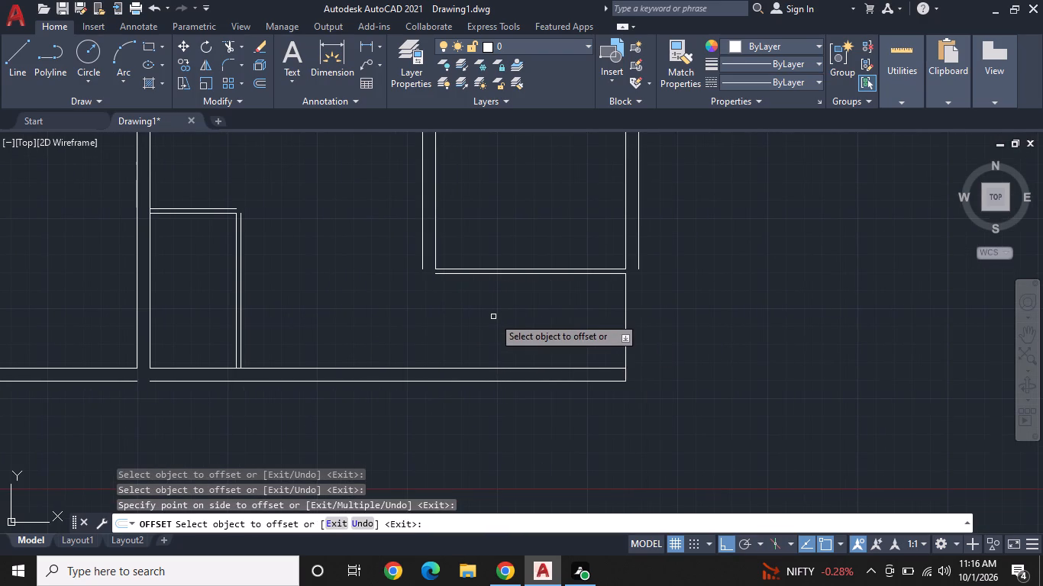
pyautogui.rightClick(493, 317)
pyautogui.click(535, 343)
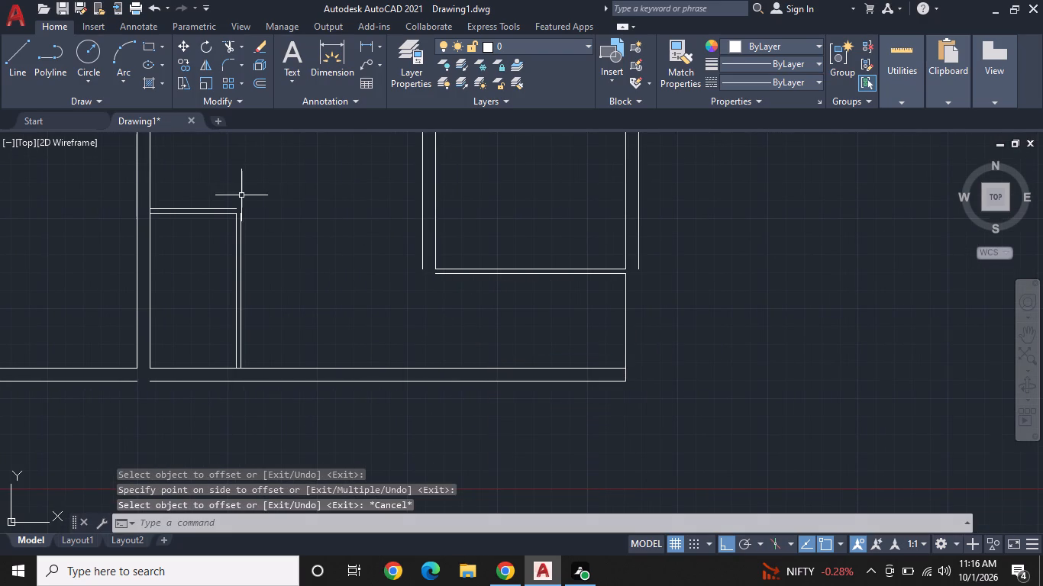
# Draw a vertical line from the left end of the right-hand room's outer bottom line down to the inner line of the long bottom wall.
pyautogui.moveTo(10, 51); pyautogui.dragTo(15, 59)
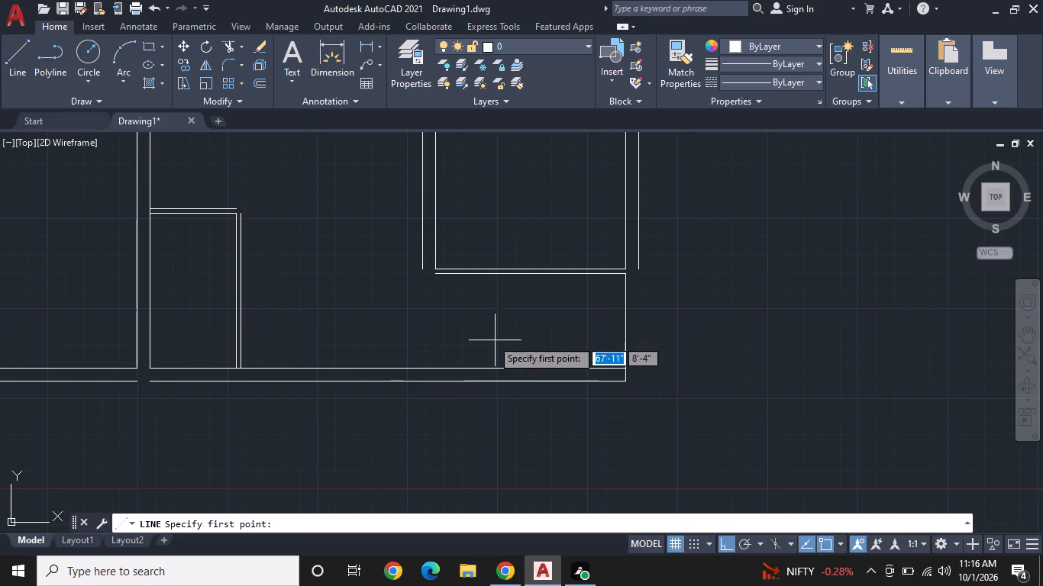
pyautogui.click(434, 279)
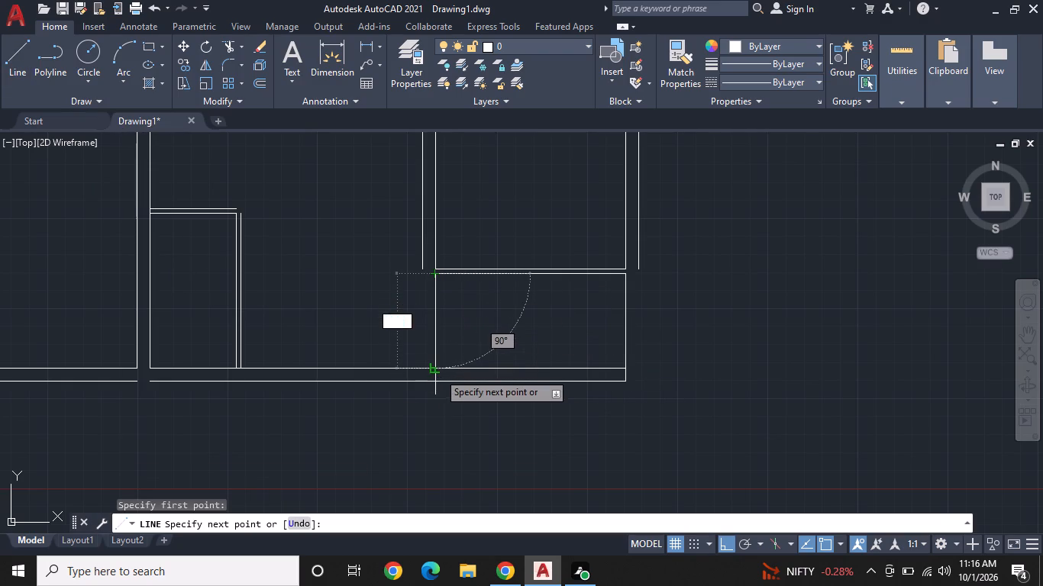
pyautogui.click(437, 373)
pyautogui.press('Escape')
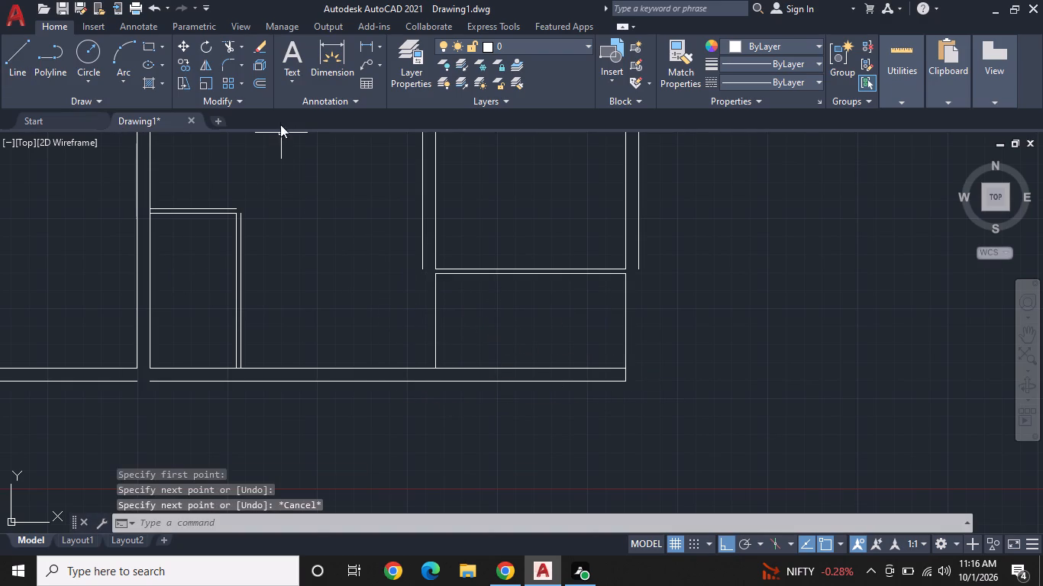
# Offset the lower-right room's left line outward to the left by 3".
pyautogui.click(264, 85)
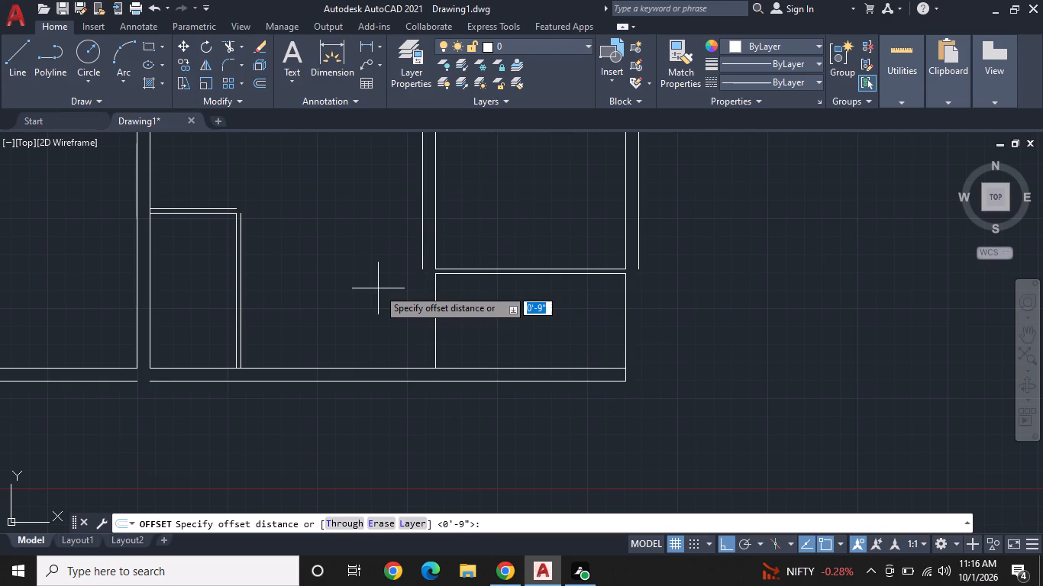
pyautogui.press('3')
pyautogui.hotkey('shift', '"')
pyautogui.press('Return')
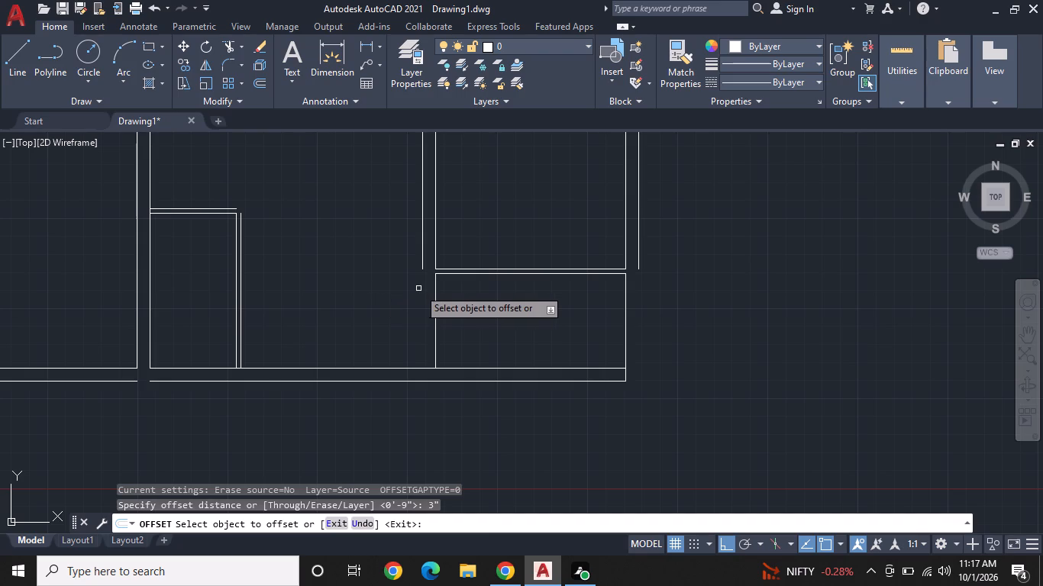
pyautogui.click(434, 311)
pyautogui.click(390, 320)
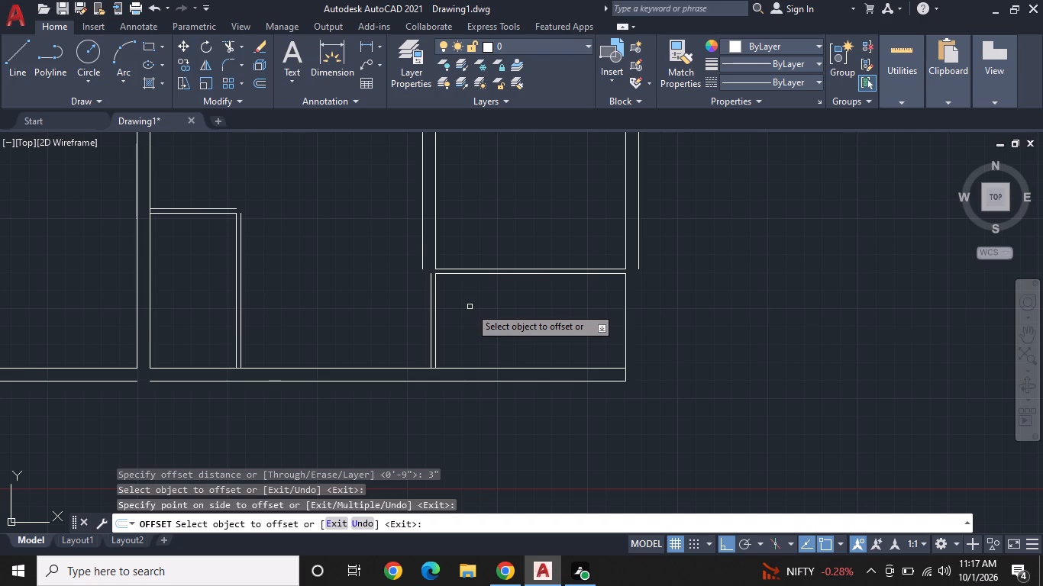
# Erase the outer offset line along the left side of the upper right-hand room.
pyautogui.scroll(1, 470, 307)
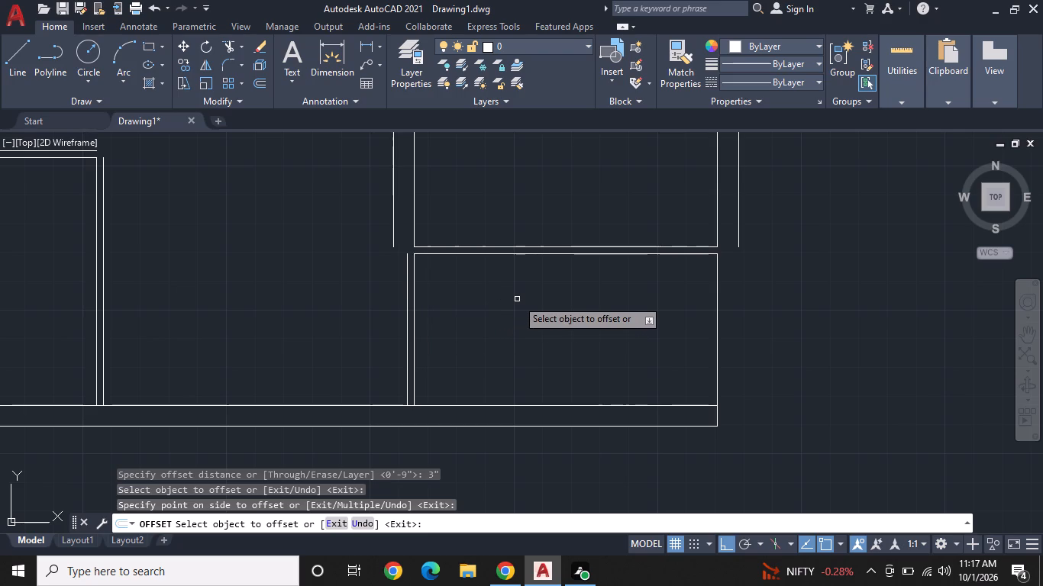
pyautogui.moveTo(520, 303); pyautogui.dragTo(520, 306, button='middle')
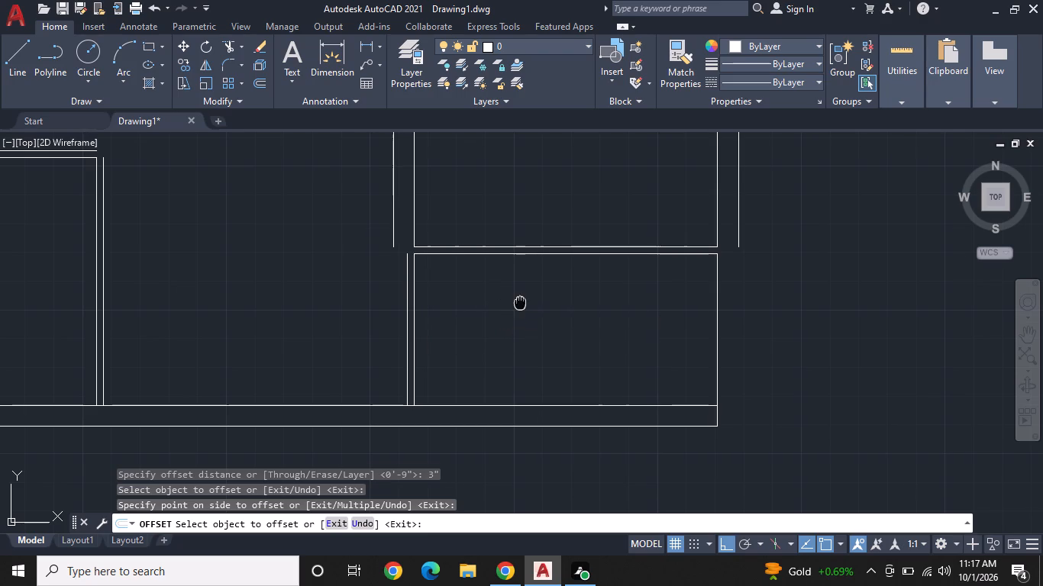
pyautogui.moveTo(520, 306); pyautogui.dragTo(551, 392, button='middle')
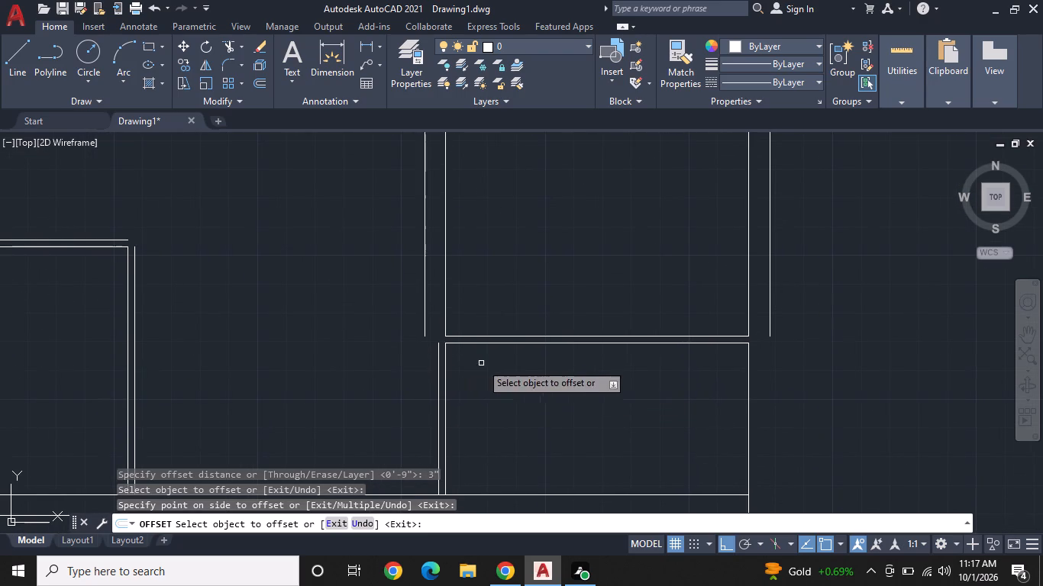
pyautogui.moveTo(517, 369); pyautogui.dragTo(558, 361, button='middle')
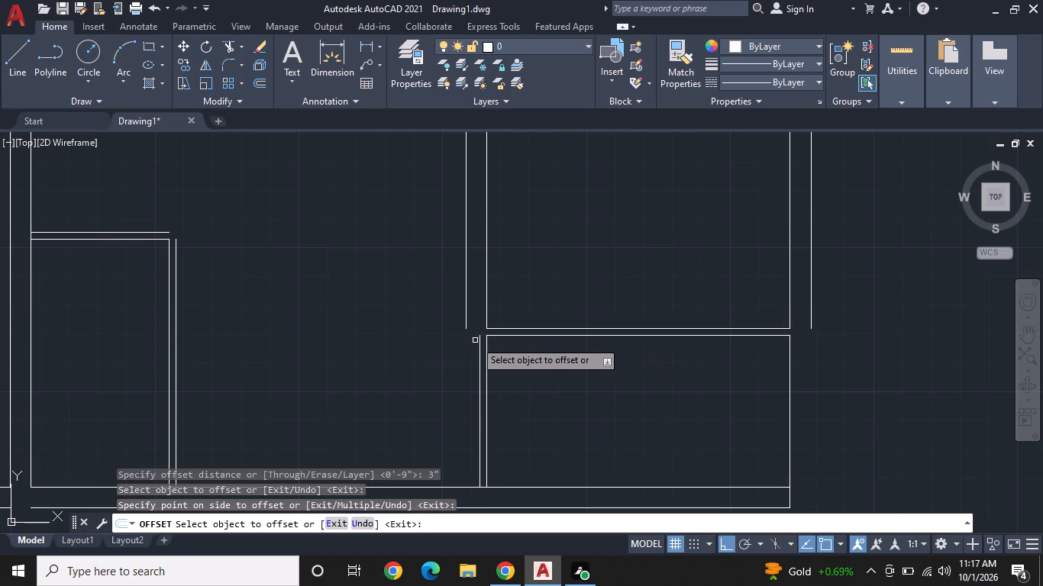
pyautogui.click(467, 284)
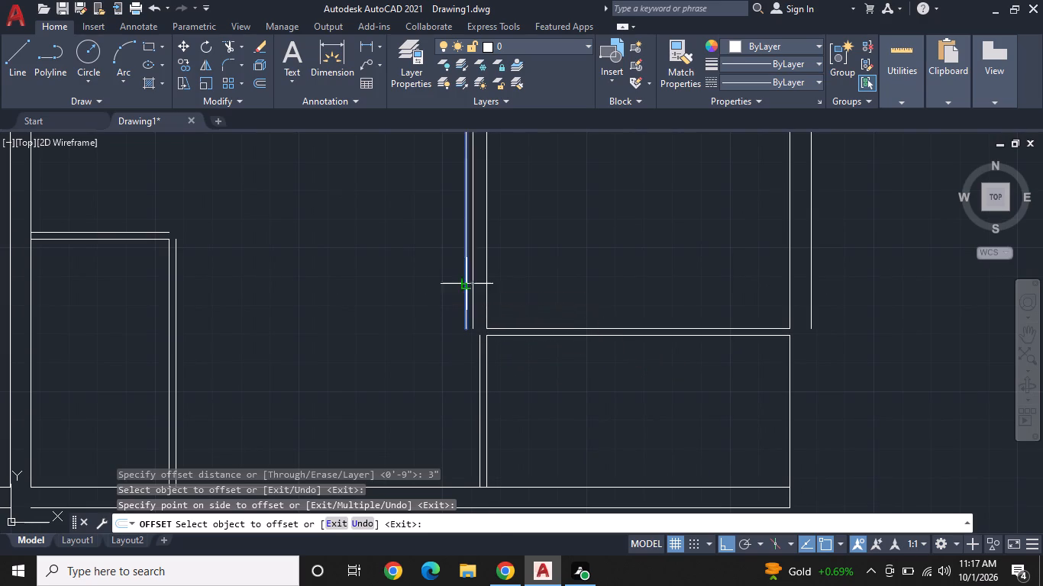
pyautogui.press('Escape')
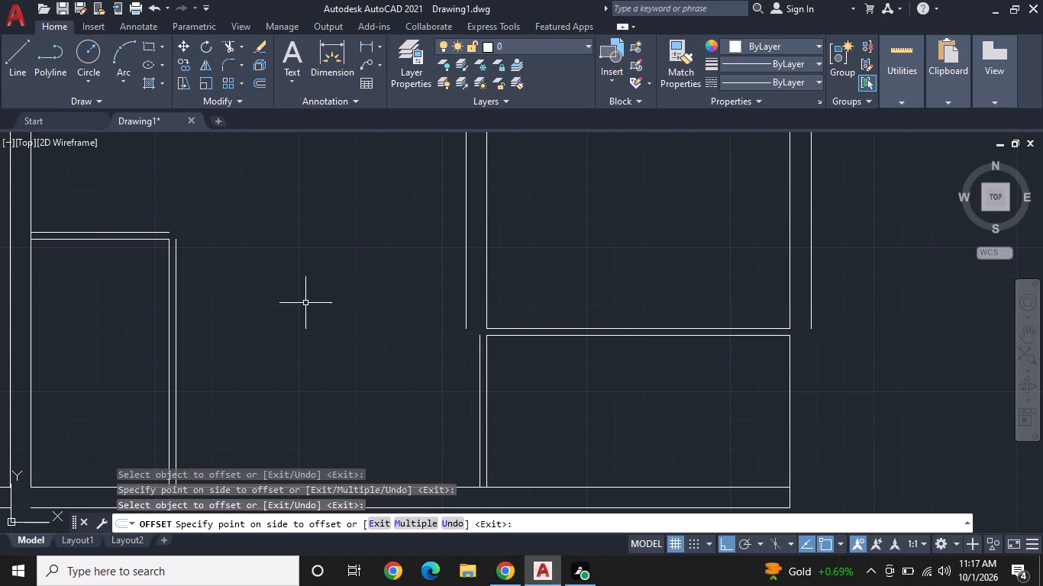
pyautogui.click(463, 266)
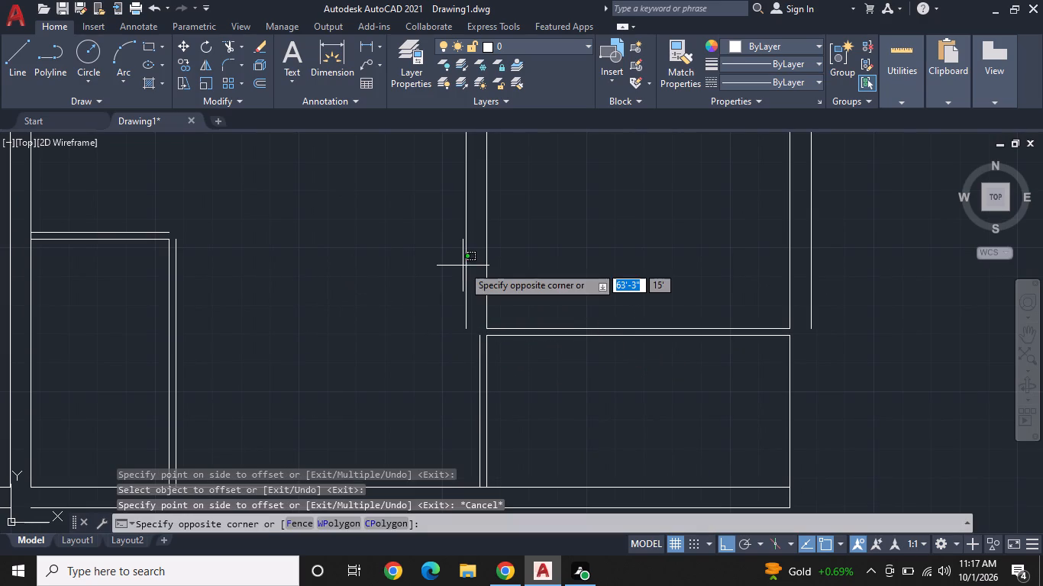
pyautogui.click(467, 264)
pyautogui.click(461, 251)
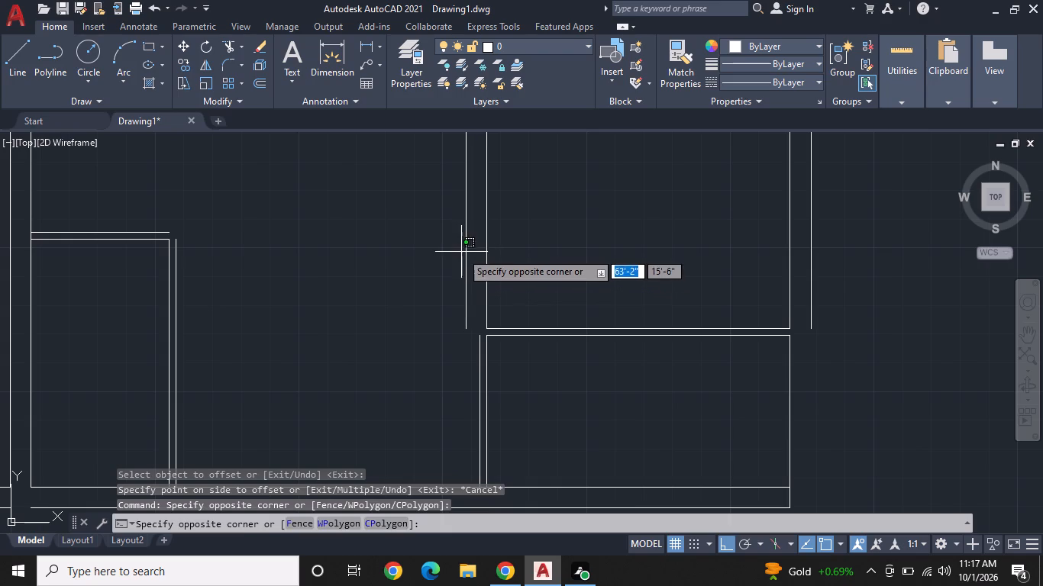
pyautogui.click(467, 261)
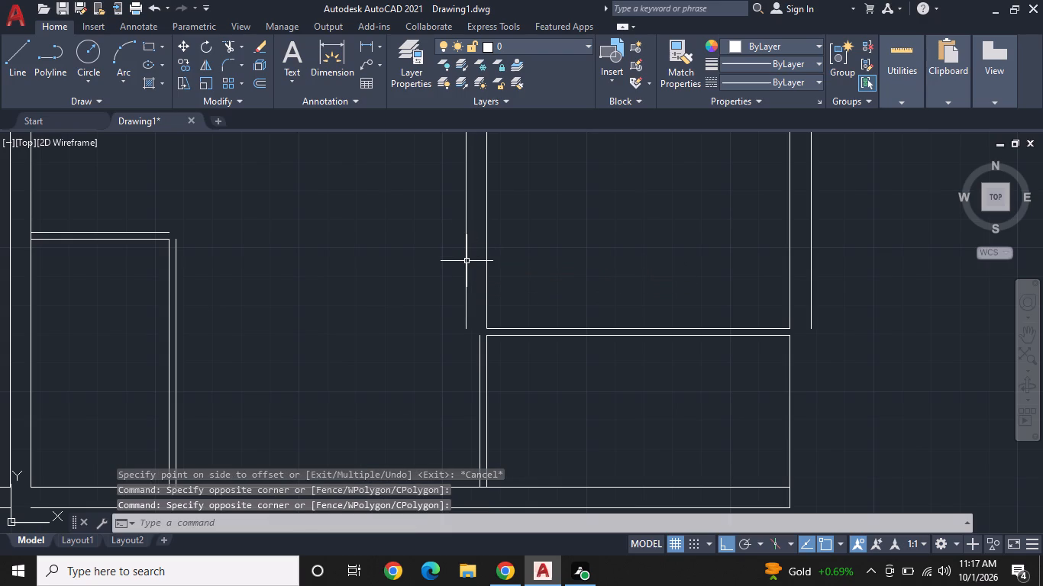
pyautogui.click(469, 263)
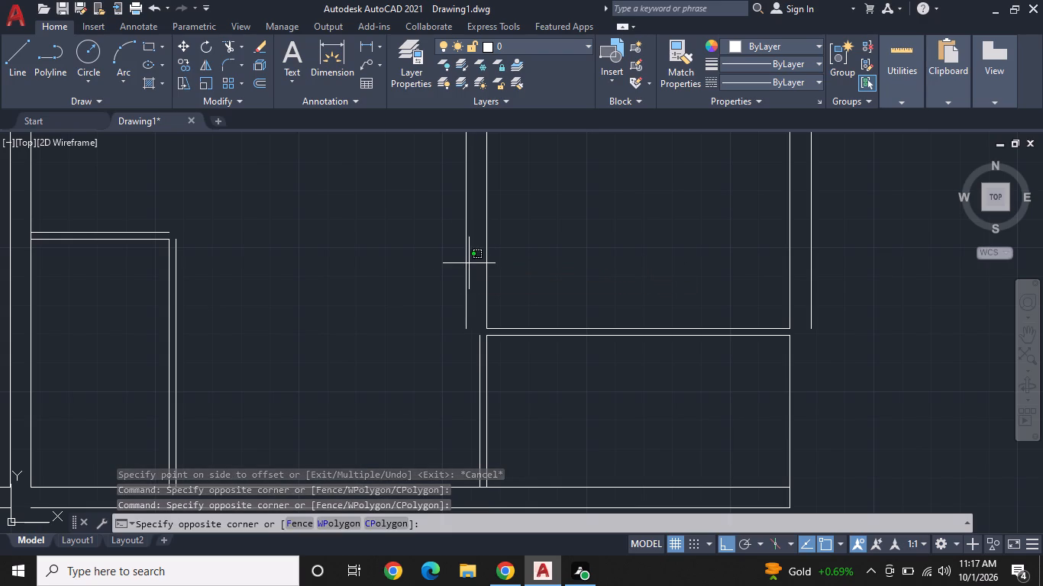
pyautogui.click(459, 268)
pyautogui.rightClick(463, 267)
pyautogui.click(494, 274)
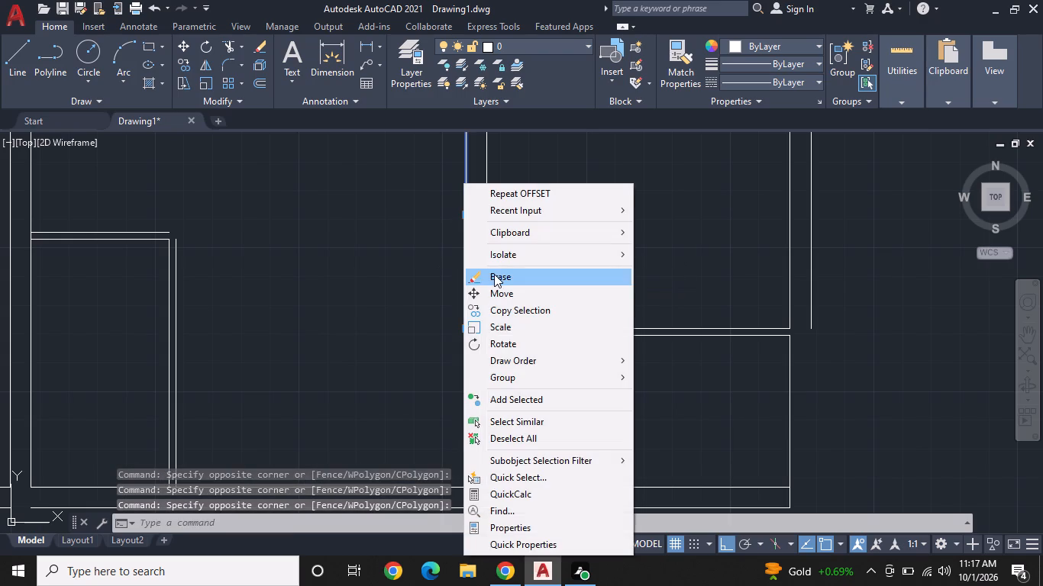
# Draw a horizontal line from the top of the new 3" partition's outer line leftward to the 5' by 9' room's outer right line.
pyautogui.moveTo(456, 279); pyautogui.dragTo(538, 237, button='middle')
pyautogui.middleClick(544, 233)
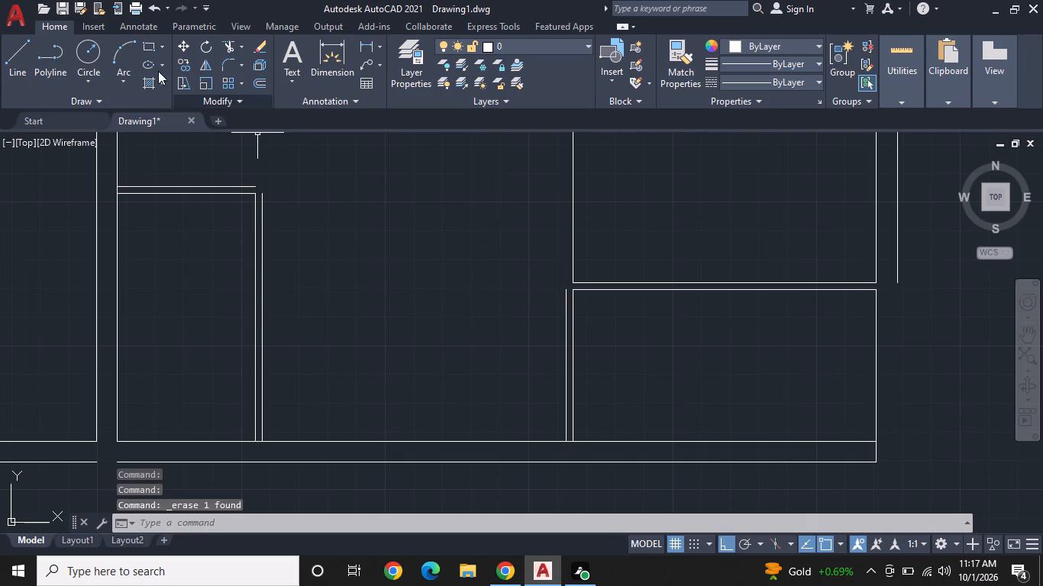
pyautogui.click(12, 50)
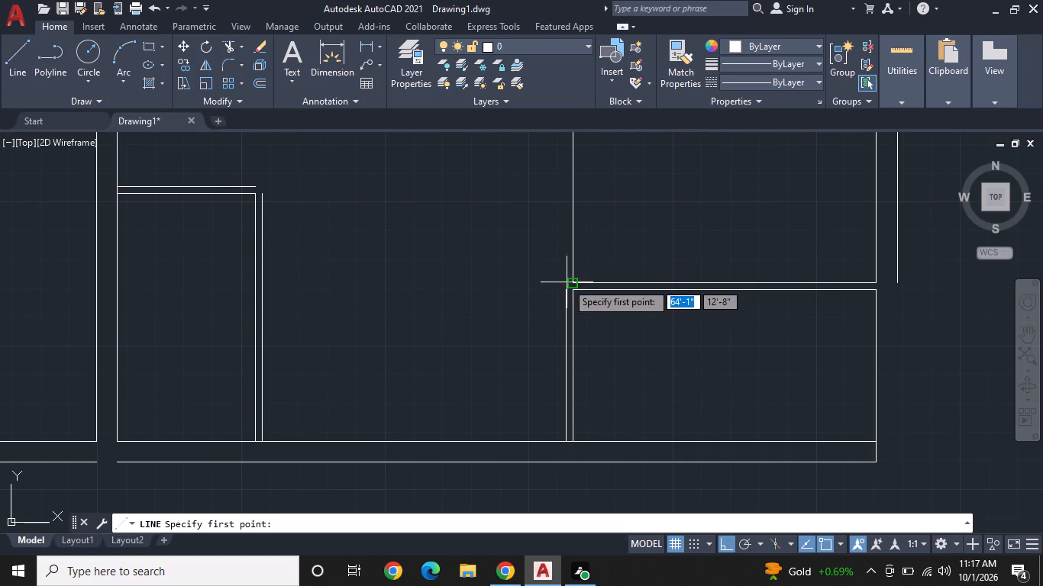
pyautogui.click(567, 287)
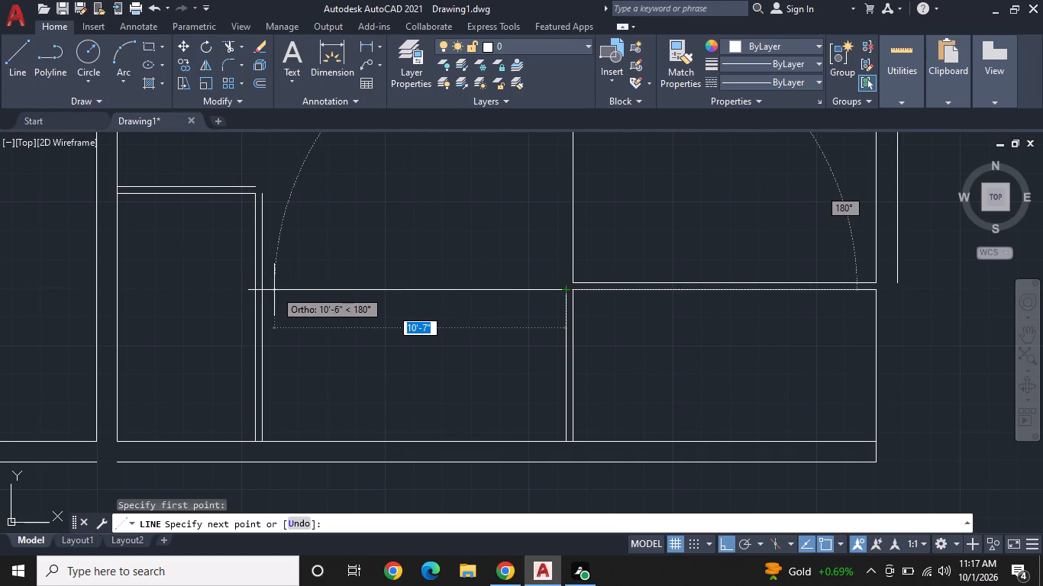
pyautogui.click(261, 287)
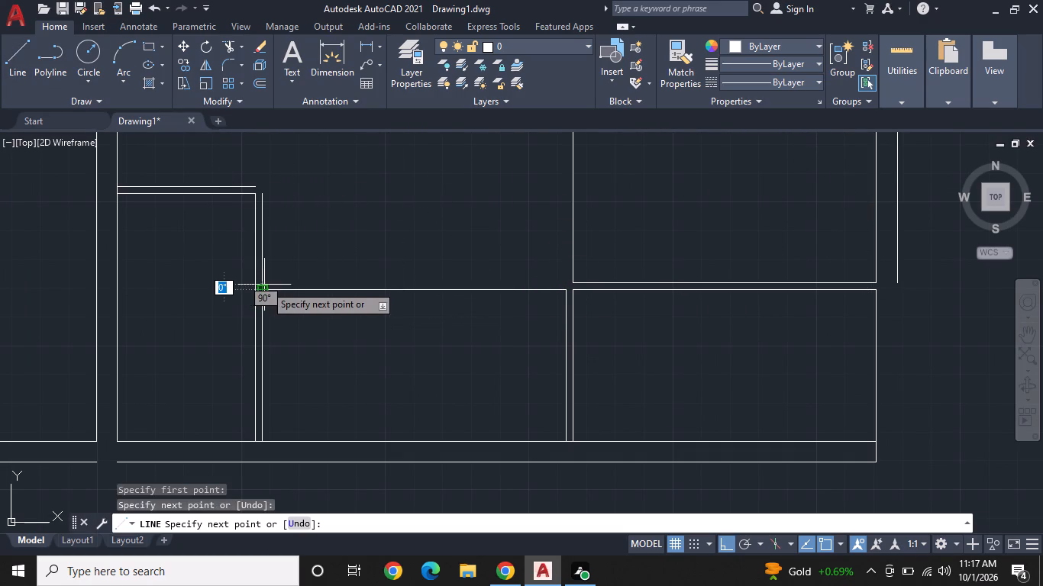
pyautogui.press('Escape')
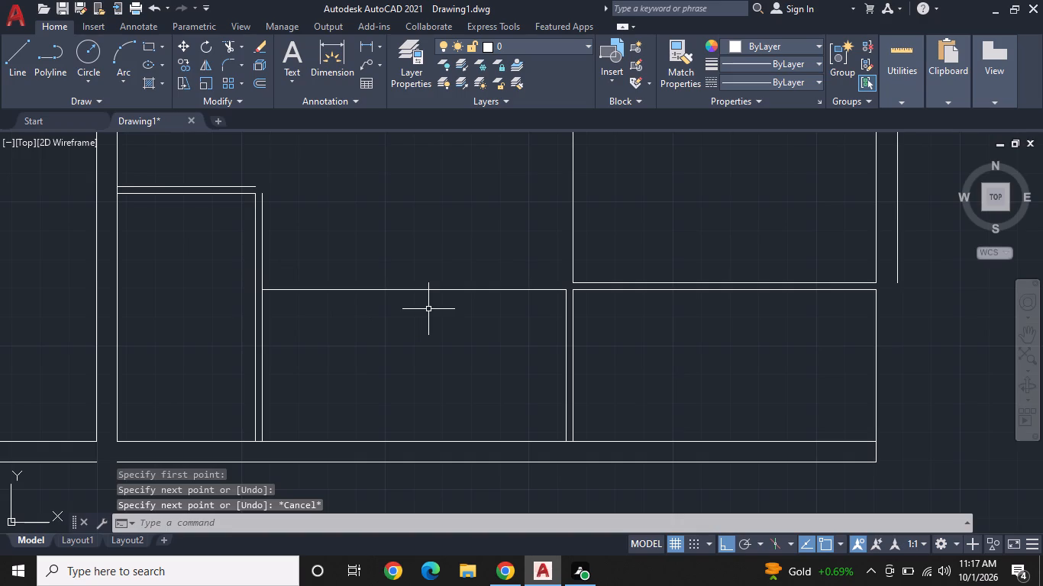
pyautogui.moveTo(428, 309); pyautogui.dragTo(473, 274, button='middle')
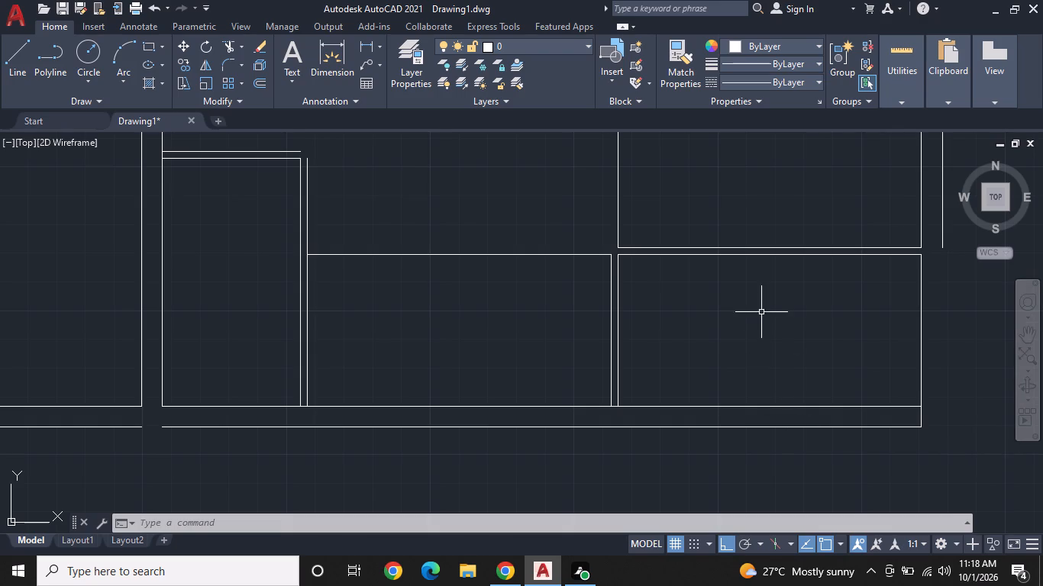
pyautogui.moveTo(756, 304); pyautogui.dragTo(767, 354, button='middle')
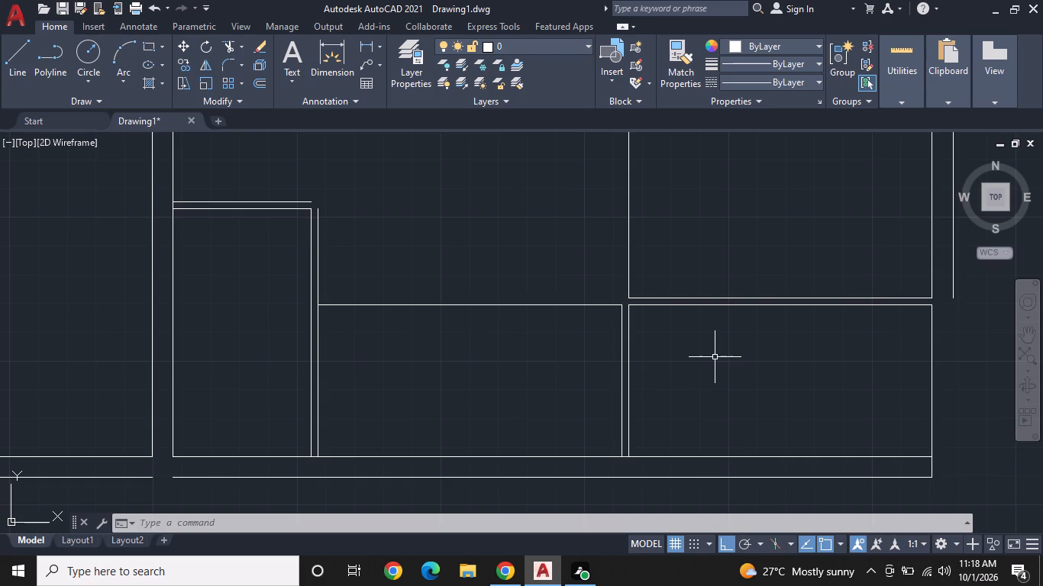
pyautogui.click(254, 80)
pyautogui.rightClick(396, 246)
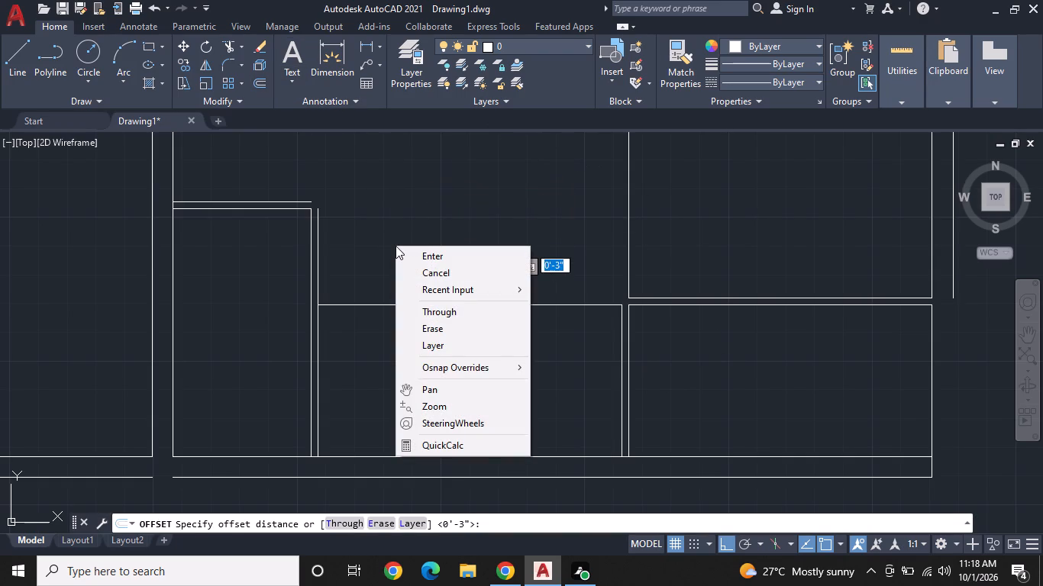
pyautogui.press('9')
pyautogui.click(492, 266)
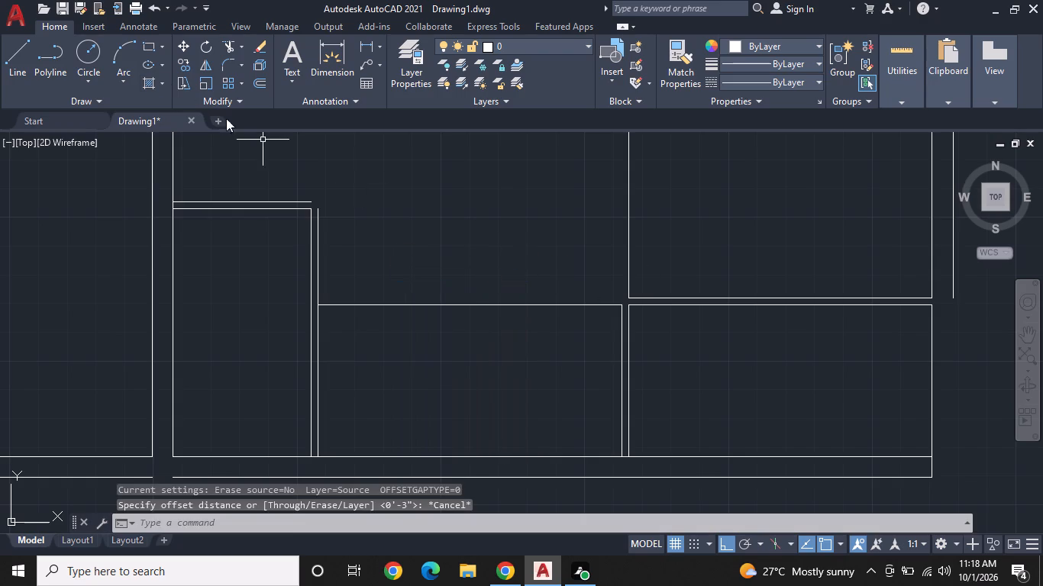
# Offset the new horizontal line above the lower middle space upward by 9".
pyautogui.click(265, 82)
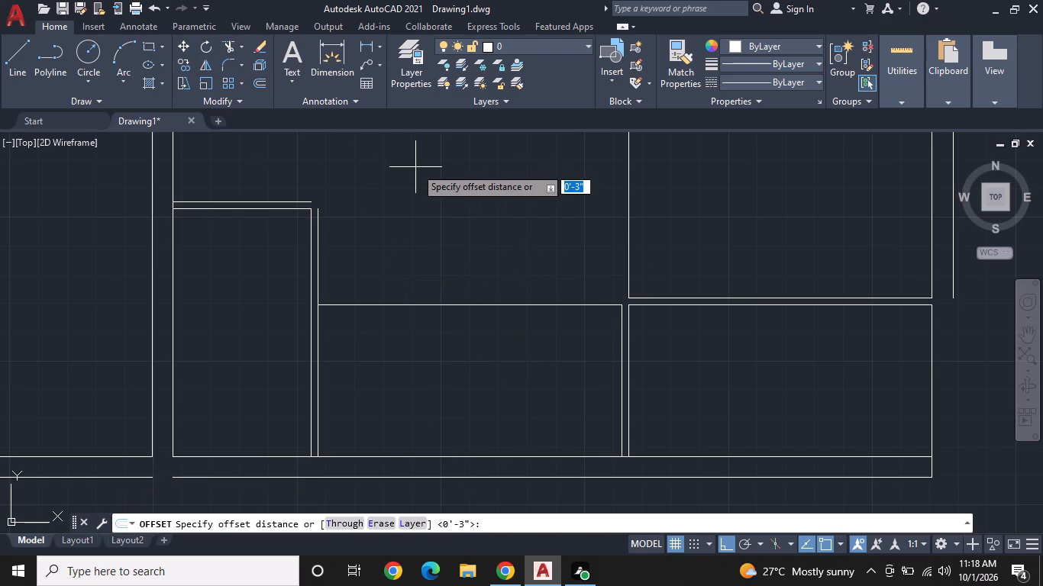
pyautogui.press('9')
pyautogui.hotkey('shift', '"')
pyautogui.press('Return')
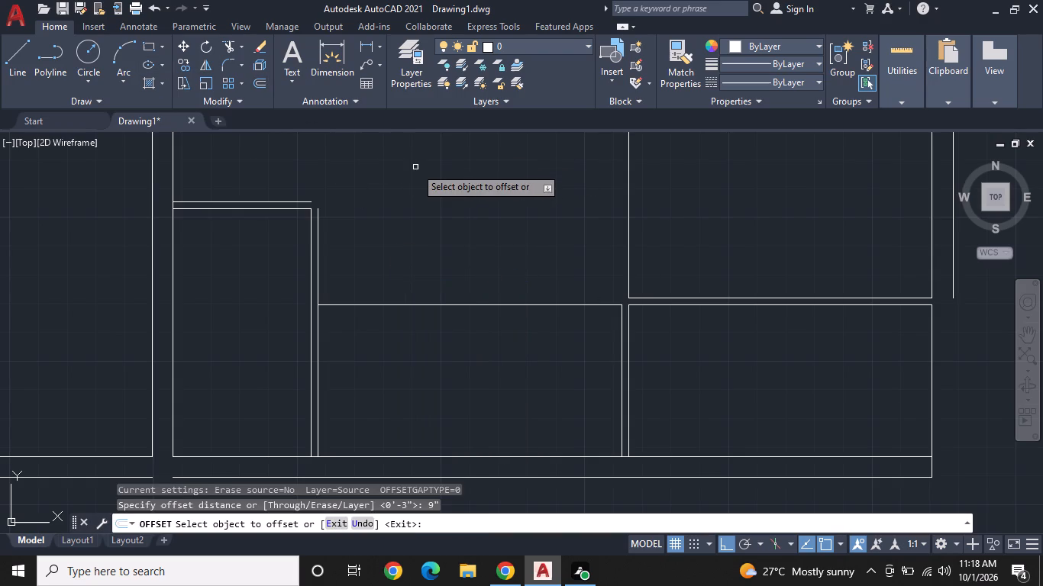
pyautogui.click(457, 306)
pyautogui.doubleClick(463, 224)
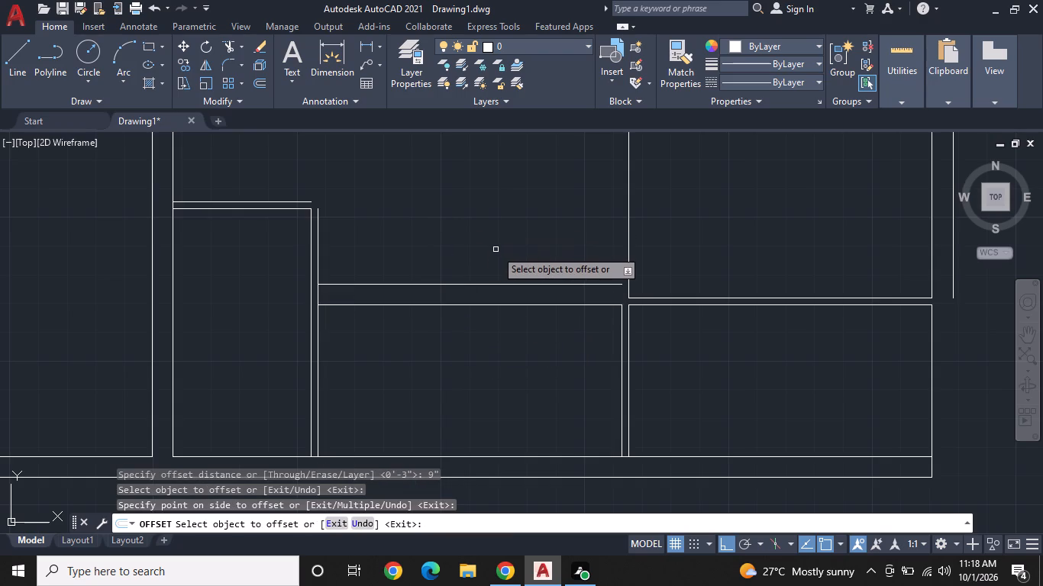
pyautogui.click(537, 247)
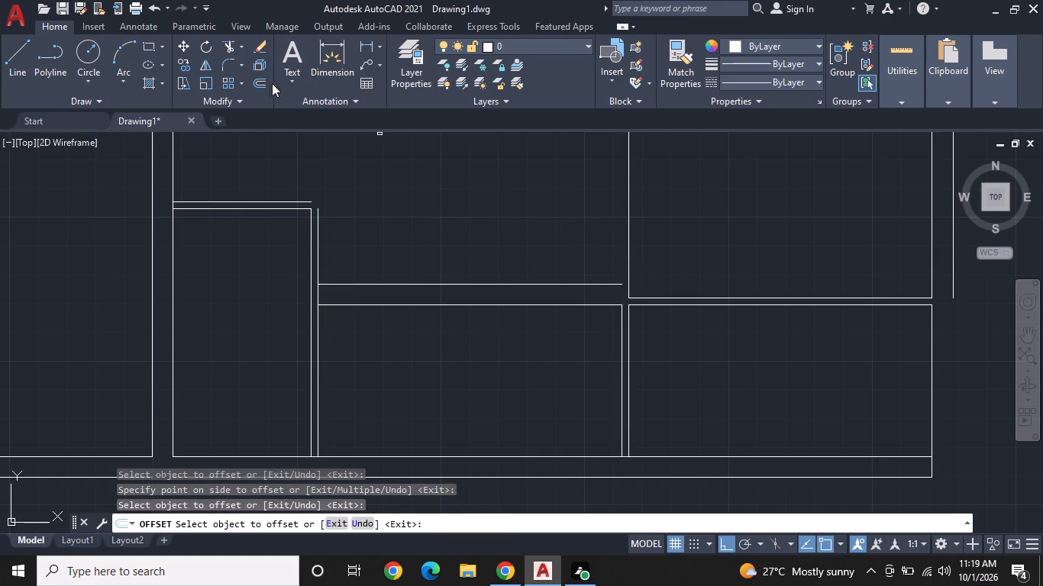
pyautogui.press('Escape')
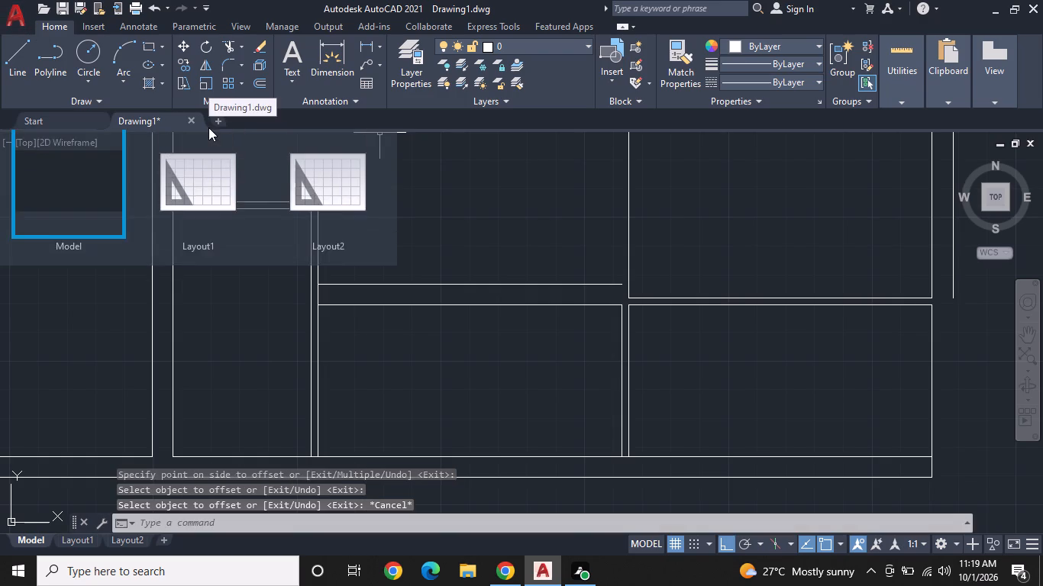
# Extend the 9" offset line rightward to meet the upper right-hand room's left line.
pyautogui.write('EX')
pyautogui.press('space')
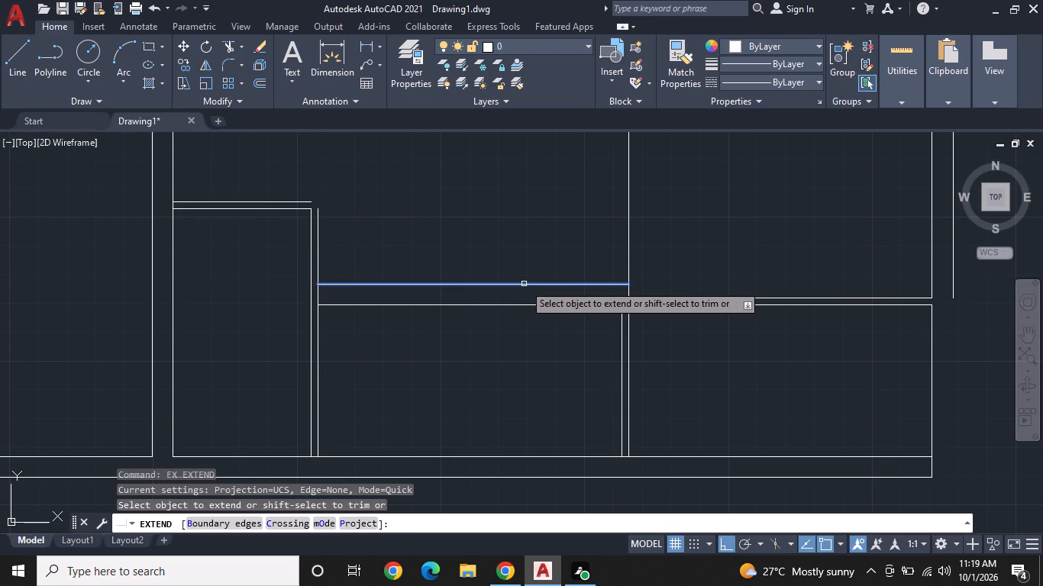
pyautogui.doubleClick(524, 284)
pyautogui.moveTo(802, 253); pyautogui.dragTo(798, 256, button='middle')
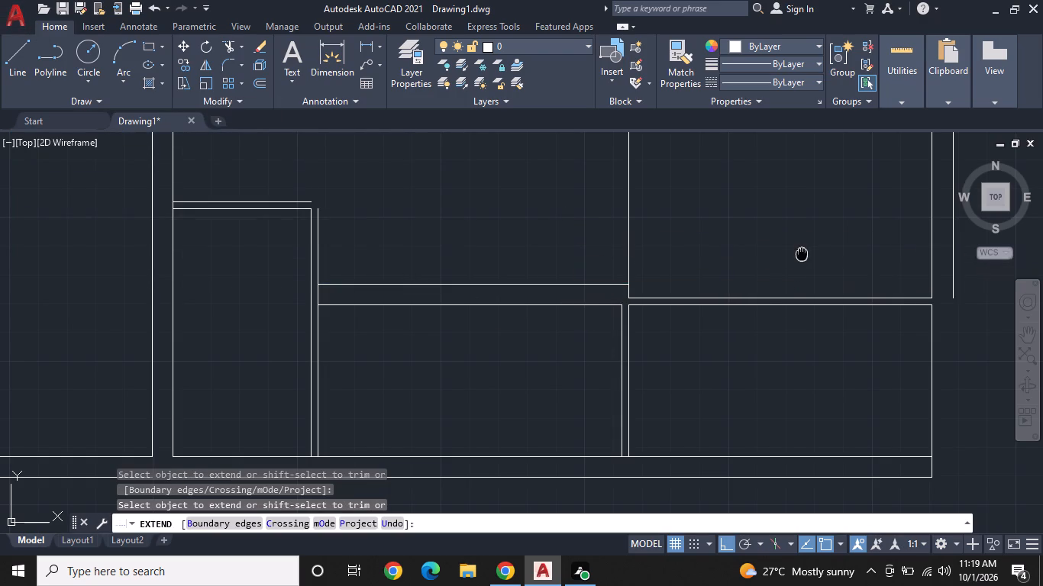
pyautogui.moveTo(798, 256); pyautogui.dragTo(699, 272, button='middle')
pyautogui.press('Escape')
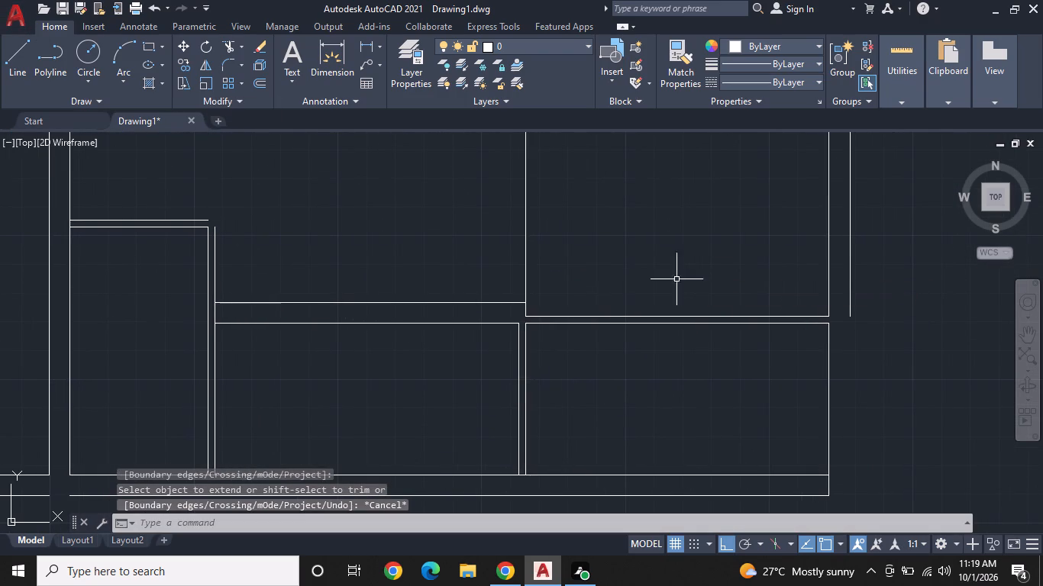
# Erase the 9" offset line above the lower middle room's top line.
pyautogui.moveTo(588, 254); pyautogui.dragTo(525, 273, button='middle')
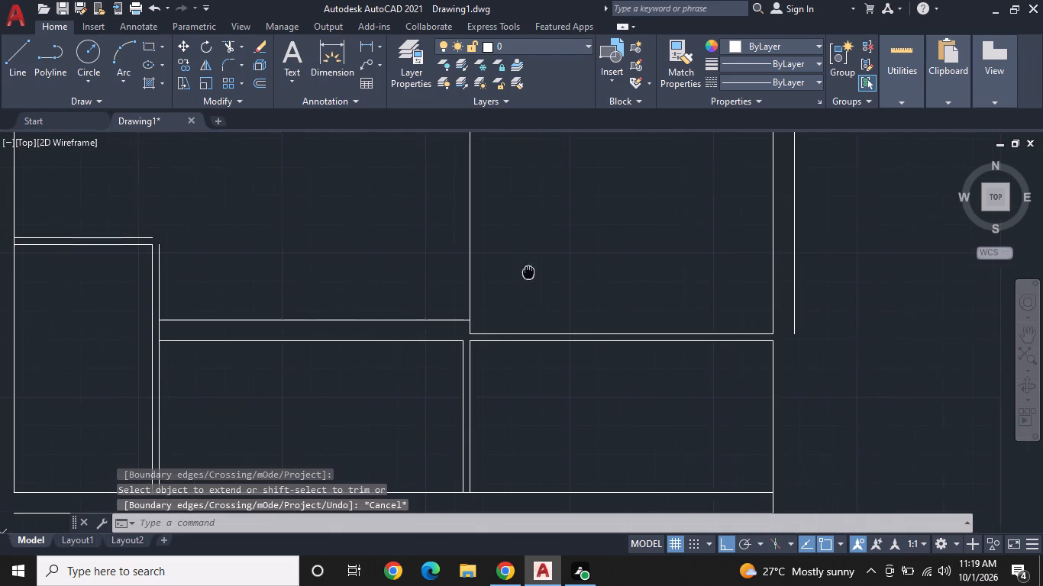
pyautogui.moveTo(525, 273); pyautogui.dragTo(524, 273, button='middle')
pyautogui.moveTo(492, 317); pyautogui.dragTo(510, 293, button='middle')
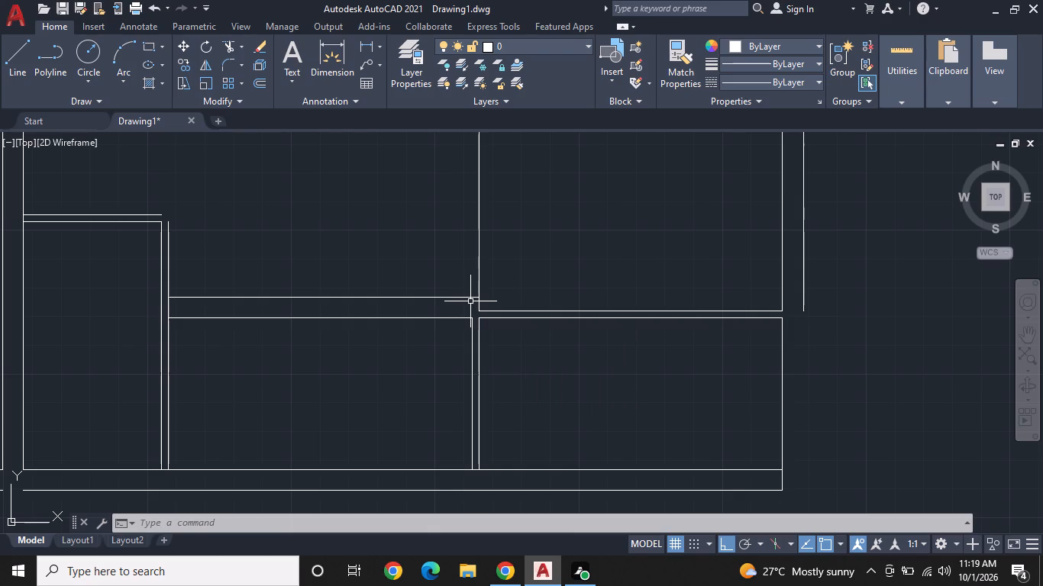
pyautogui.click(415, 296)
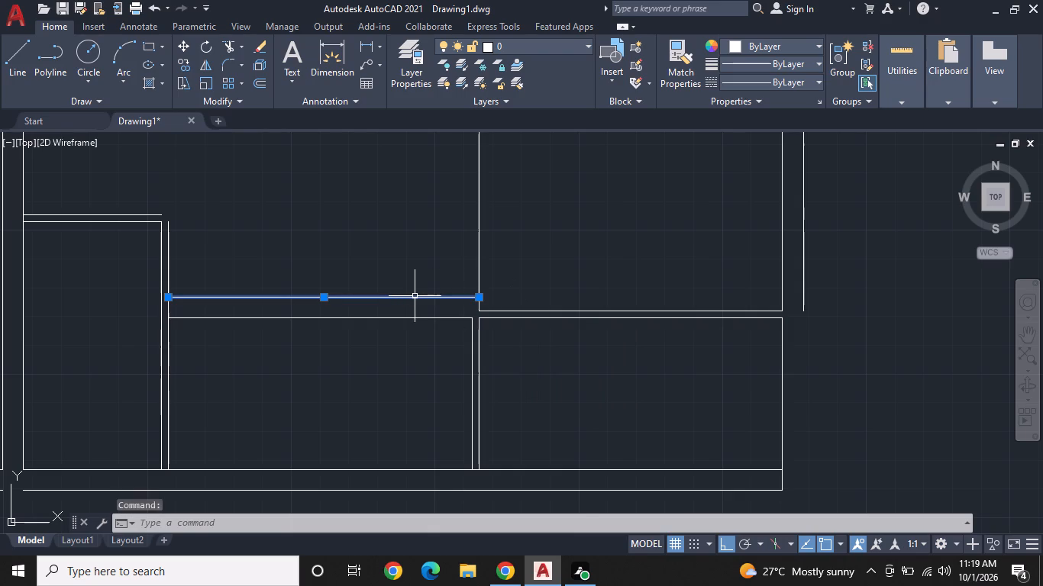
pyautogui.rightClick(415, 296)
pyautogui.click(482, 282)
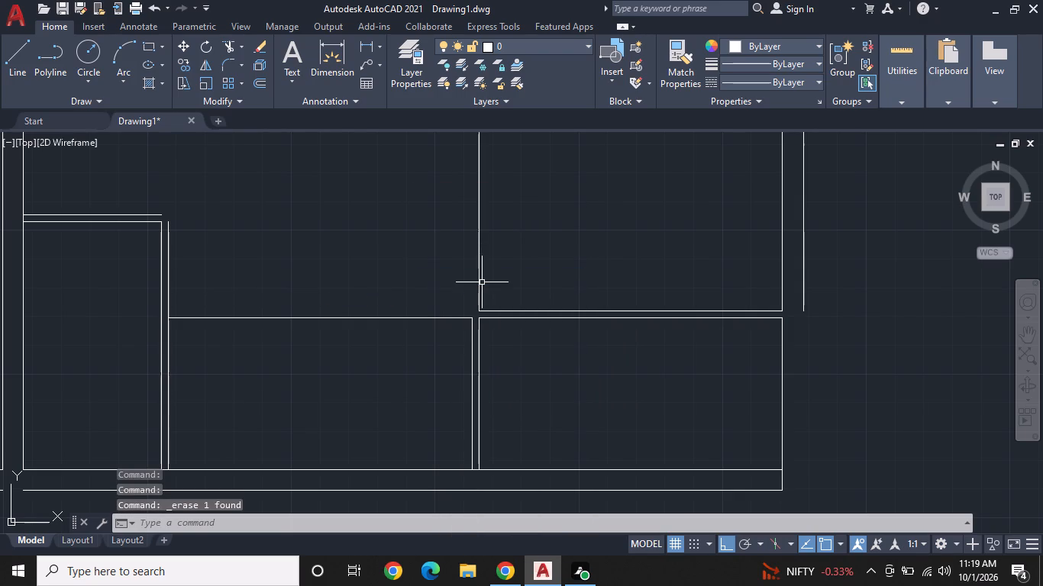
# Move the lower middle room's top line straight up to align with the upper right-hand room's bottom line.
pyautogui.click(409, 316)
pyautogui.click(399, 314)
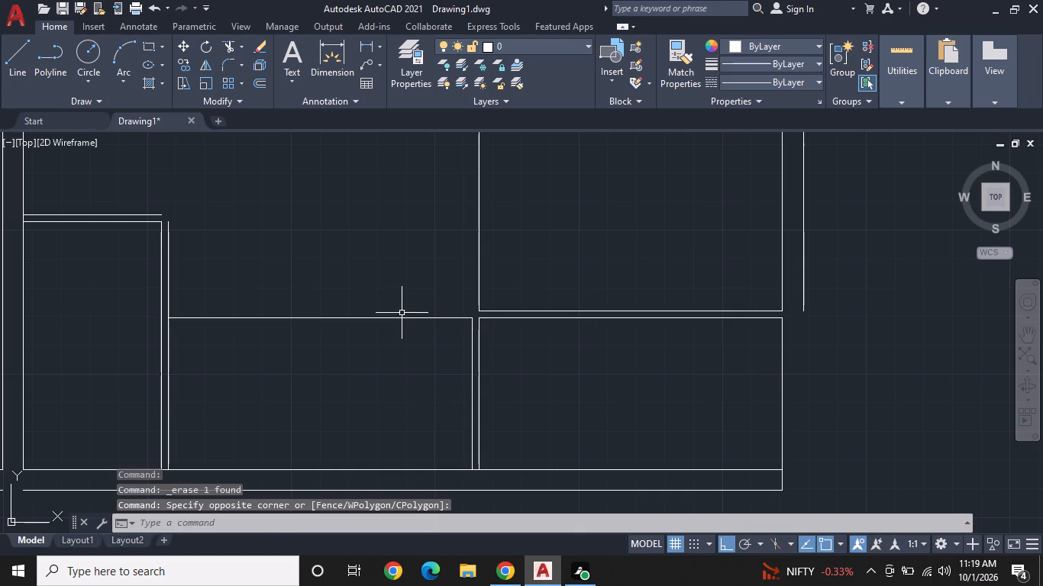
pyautogui.click(400, 311)
pyautogui.click(398, 320)
pyautogui.rightClick(398, 320)
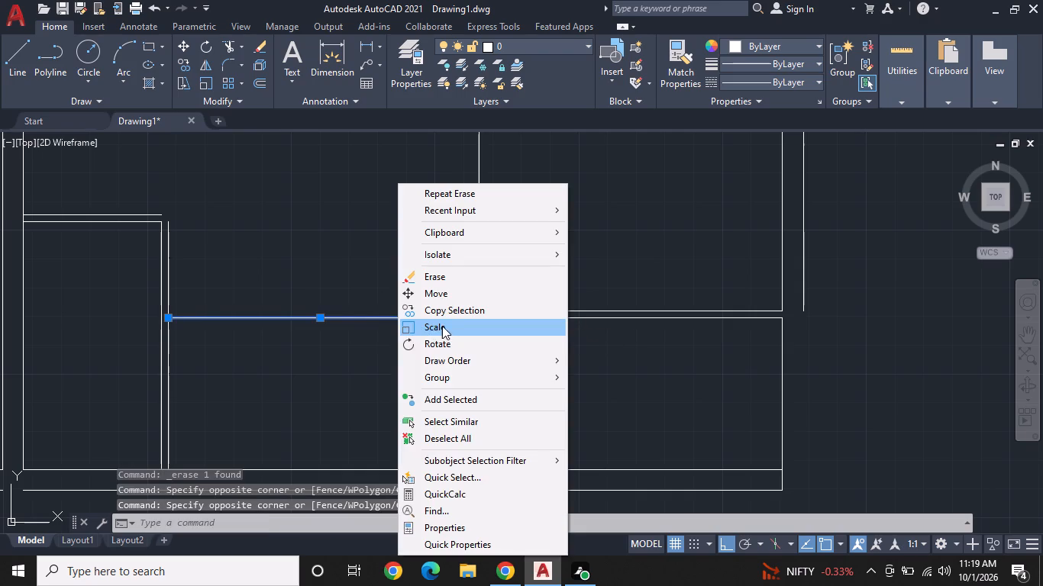
pyautogui.click(463, 294)
pyautogui.scroll(2, 470, 328)
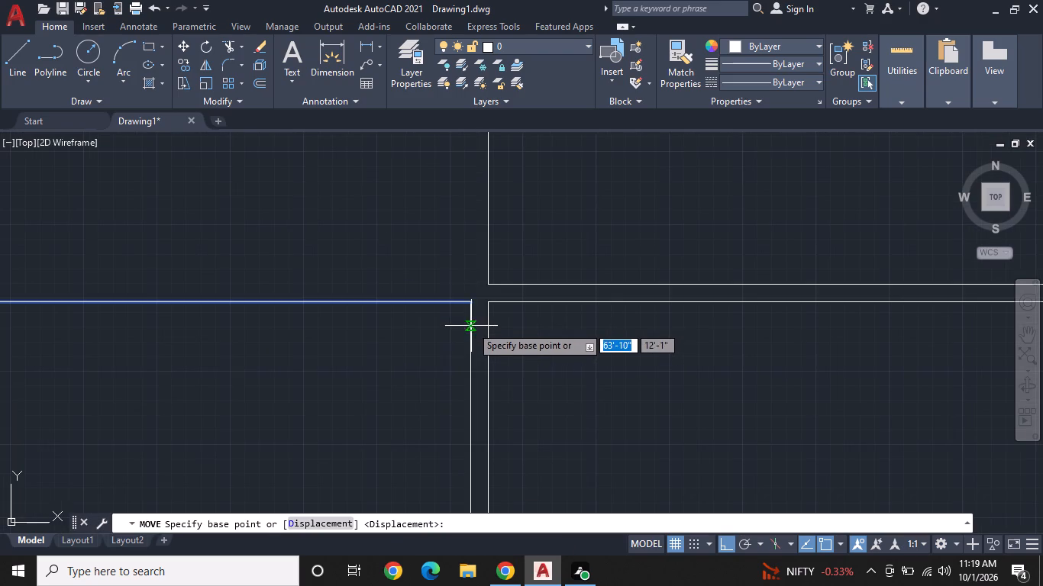
pyautogui.click(470, 302)
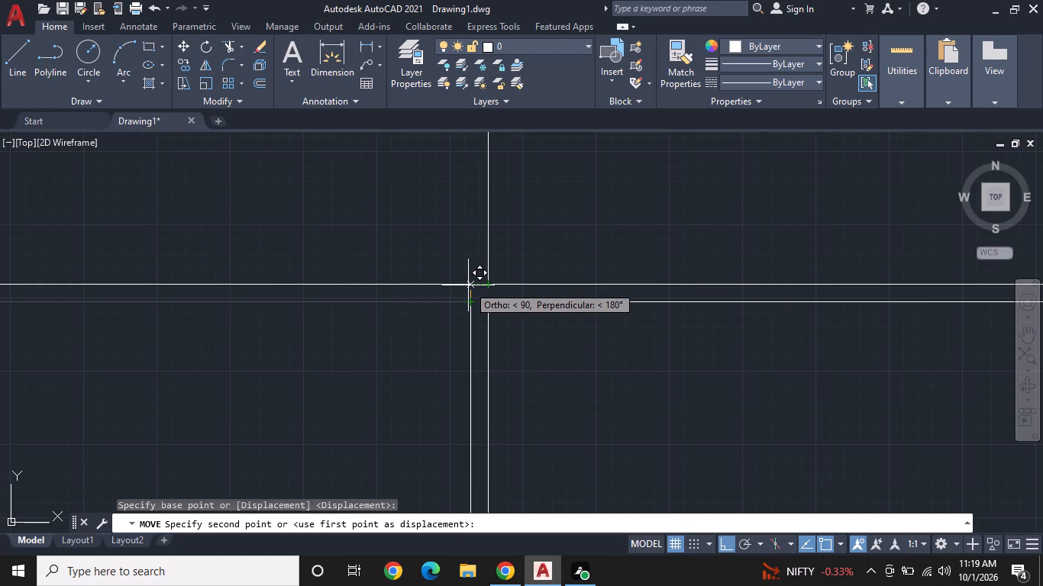
pyautogui.click(469, 285)
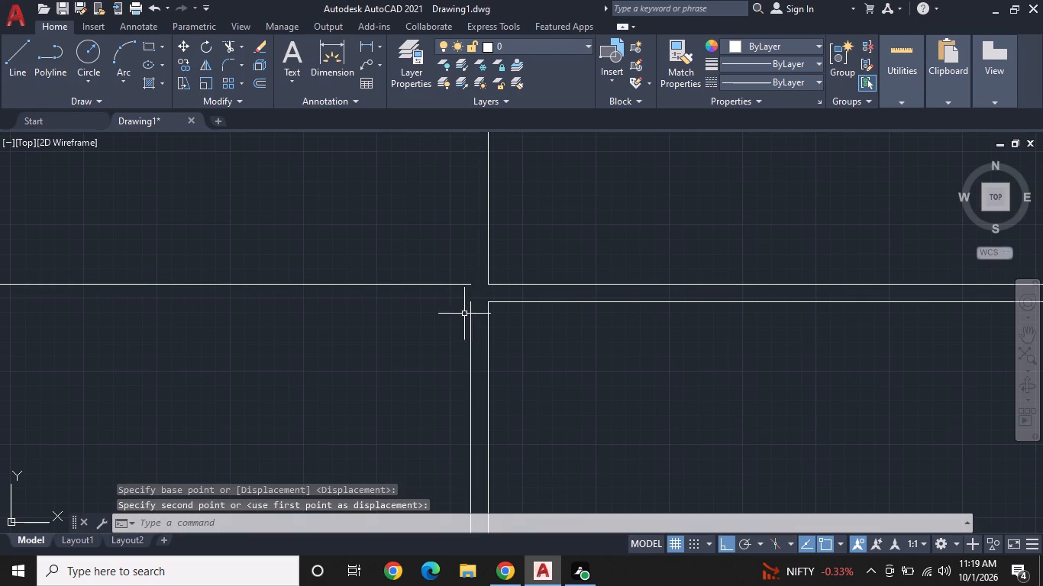
# Offset the moved horizontal line downward by 9" to form the lower middle room's top wall.
pyautogui.scroll(-2, 441, 319)
pyautogui.moveTo(440, 314); pyautogui.dragTo(475, 291, button='middle')
pyautogui.scroll(1, 475, 291)
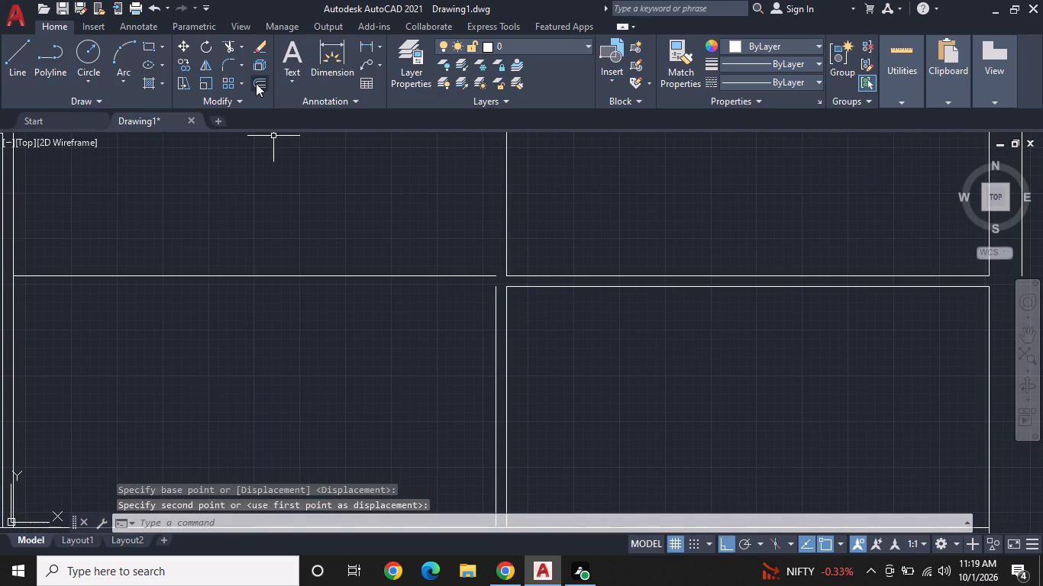
pyautogui.click(256, 83)
pyautogui.rightClick(325, 201)
pyautogui.click(356, 208)
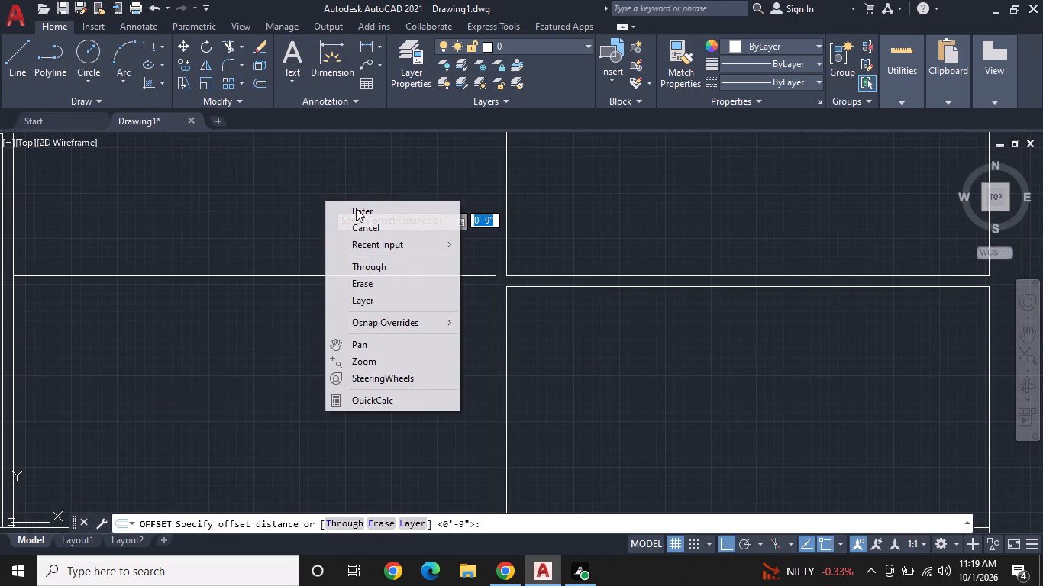
pyautogui.click(360, 275)
pyautogui.click(353, 308)
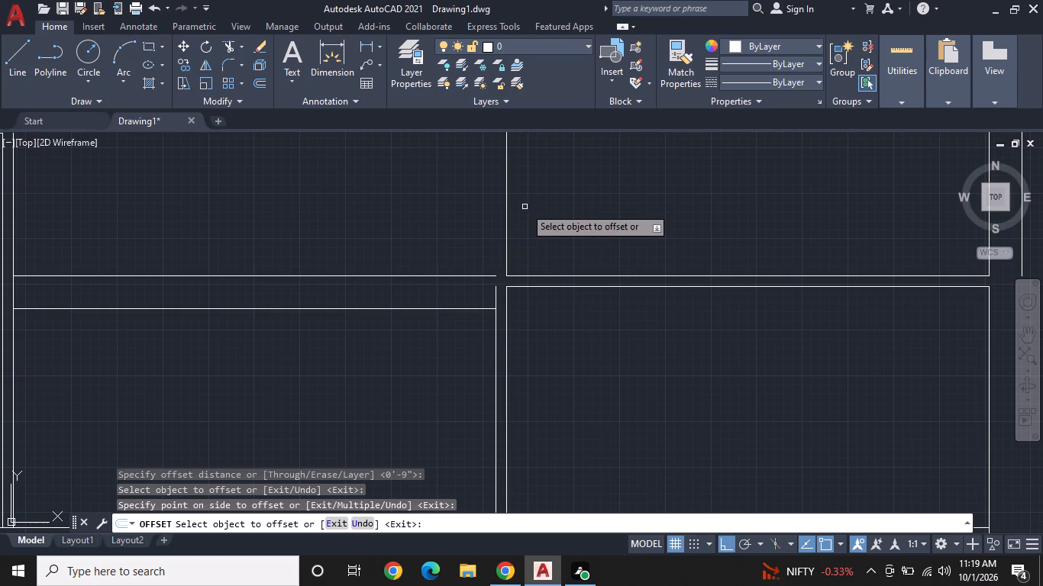
# Trim the stub of the 3" partition's left line that projects above the lower middle room's new top line.
pyautogui.moveTo(526, 214); pyautogui.dragTo(534, 246, button='middle')
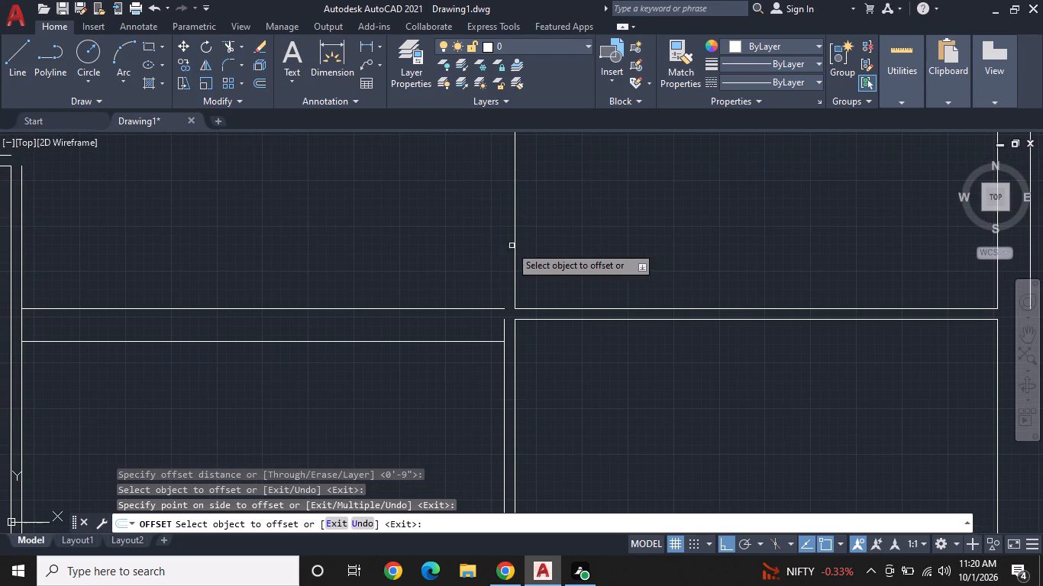
pyautogui.click(228, 44)
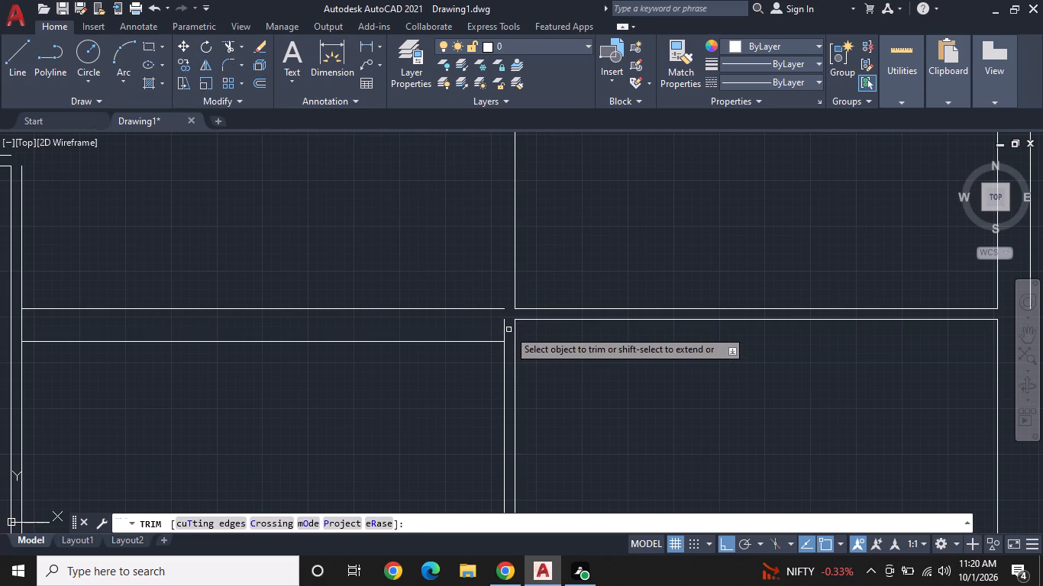
pyautogui.click(505, 322)
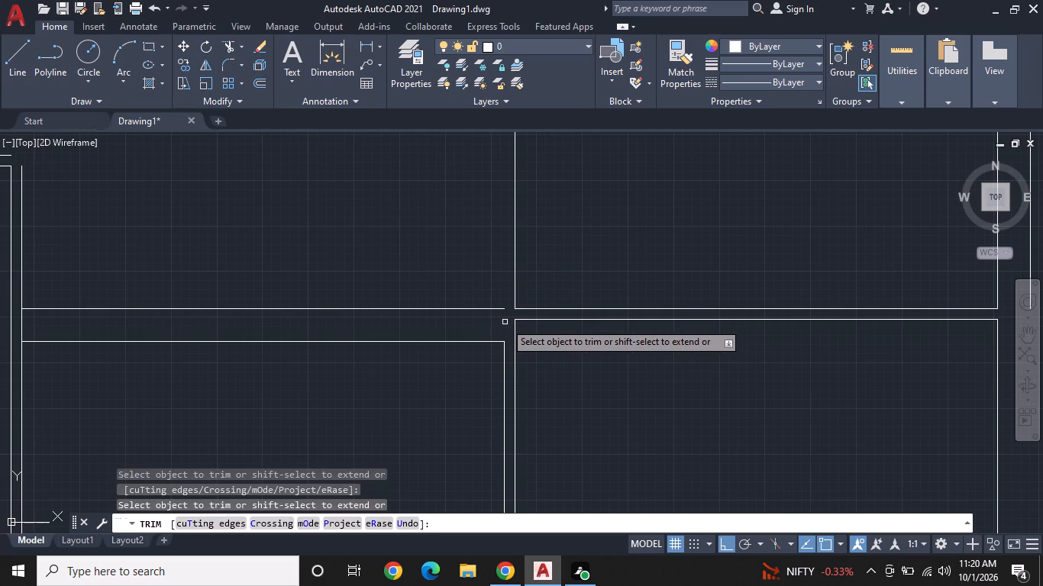
pyautogui.moveTo(522, 342); pyautogui.dragTo(573, 354, button='middle')
pyautogui.scroll(-1, 568, 346)
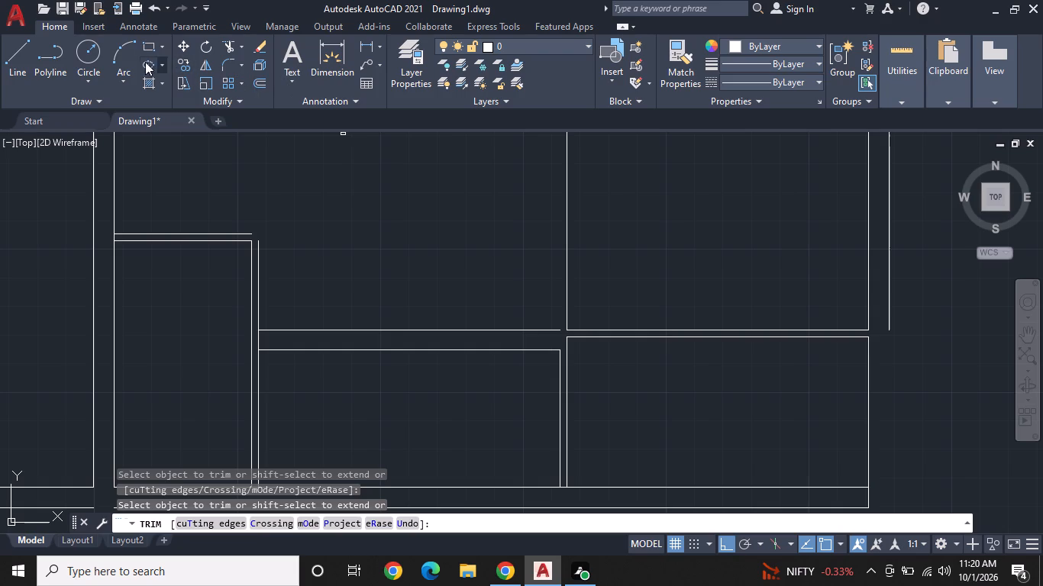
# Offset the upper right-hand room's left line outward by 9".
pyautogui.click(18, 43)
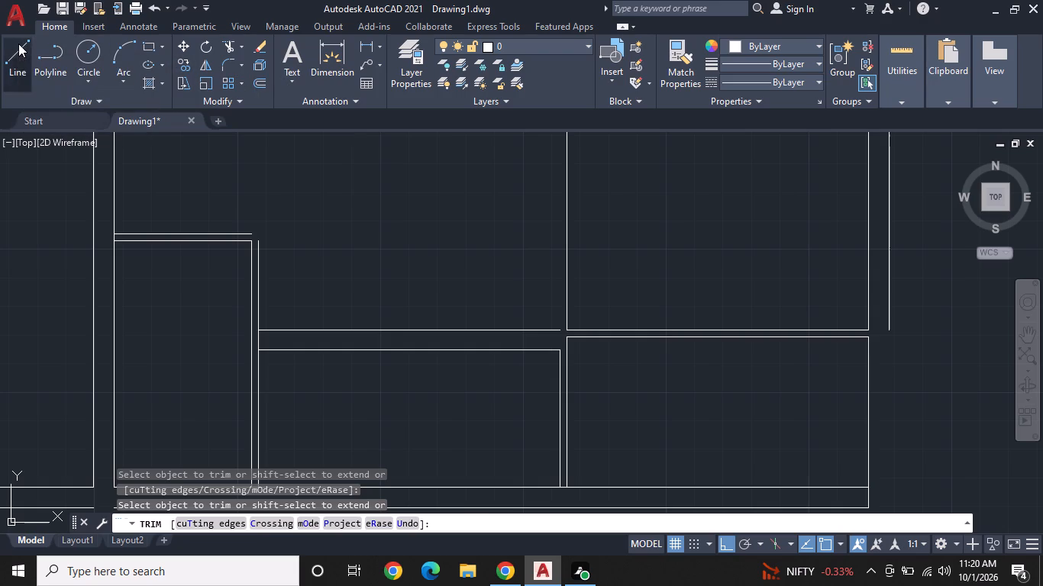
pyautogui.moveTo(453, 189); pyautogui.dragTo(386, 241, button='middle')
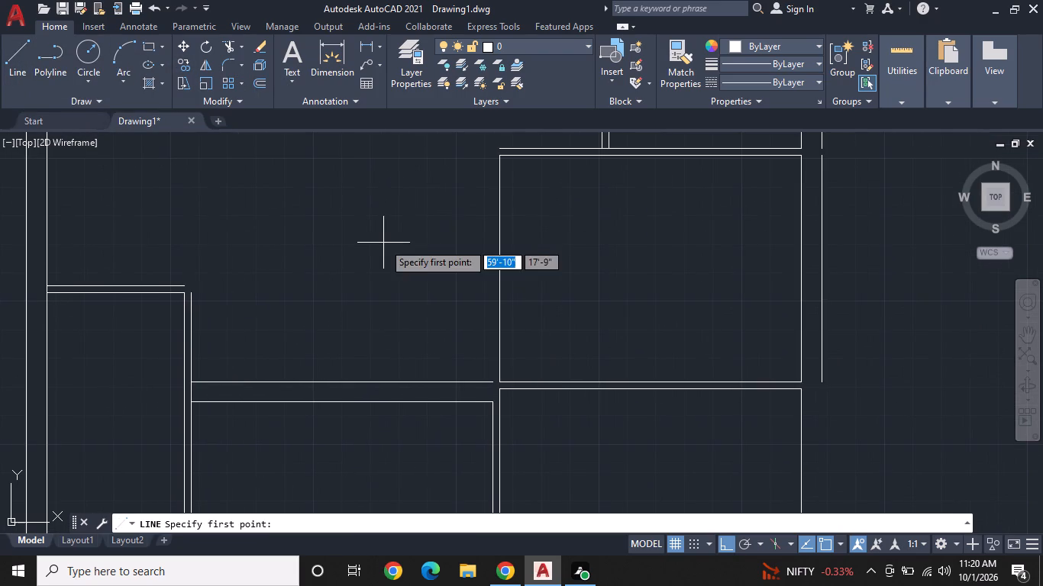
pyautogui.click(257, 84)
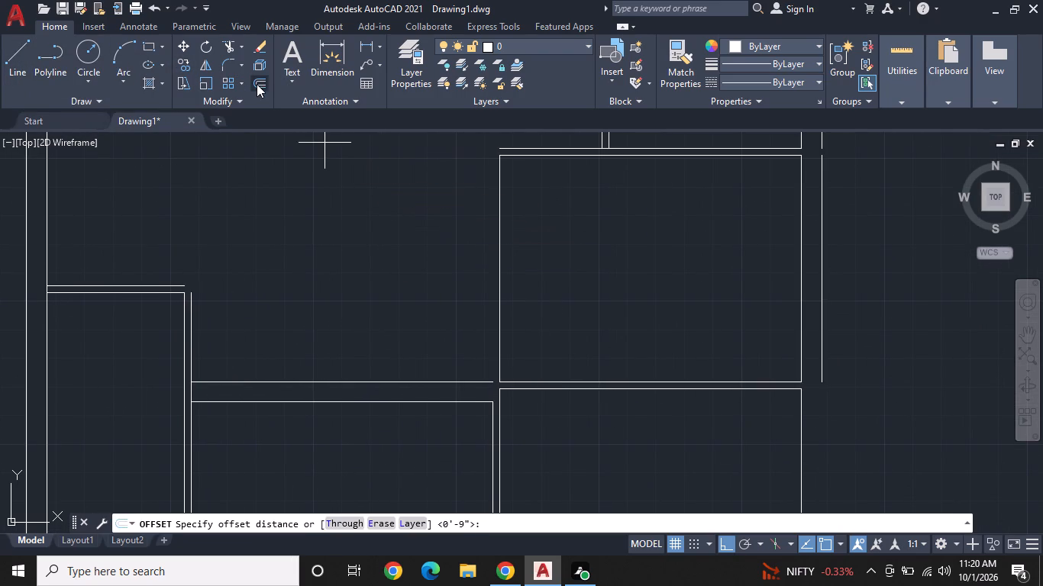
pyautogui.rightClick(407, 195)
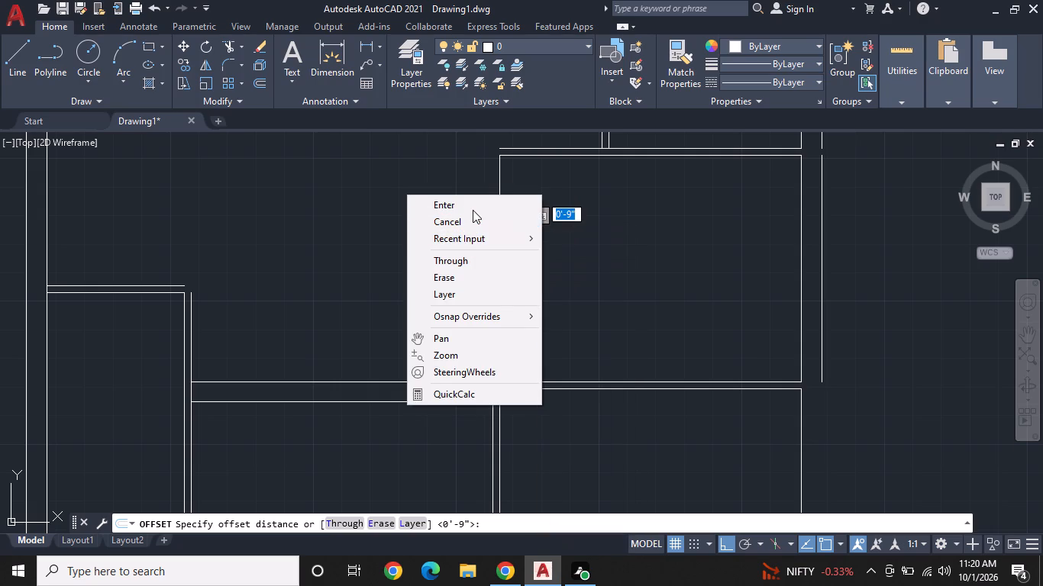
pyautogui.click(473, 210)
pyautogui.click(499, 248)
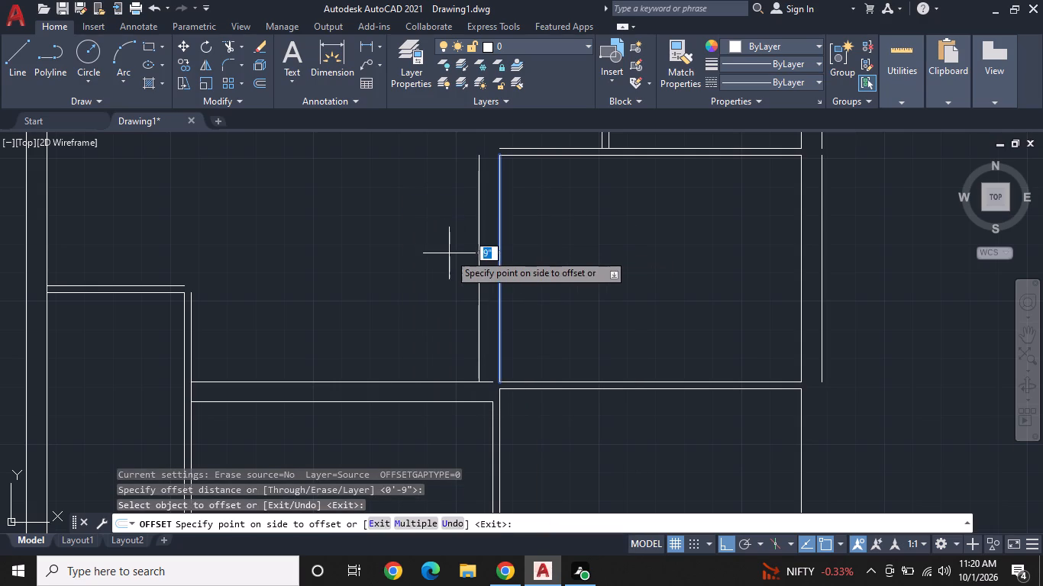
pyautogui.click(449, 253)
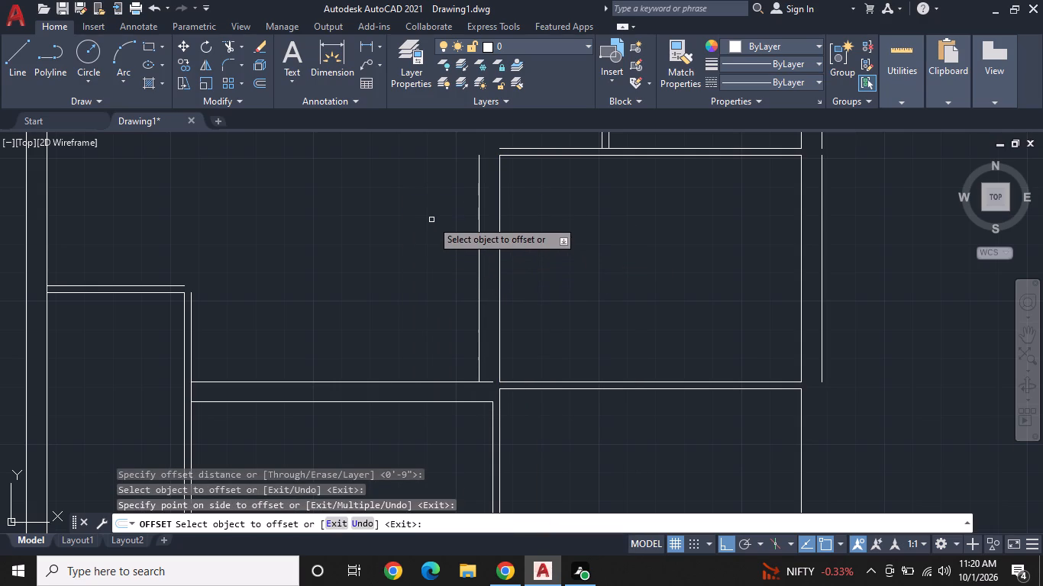
# Offset the upper right-hand room's left line outward by 3".
pyautogui.click(499, 252)
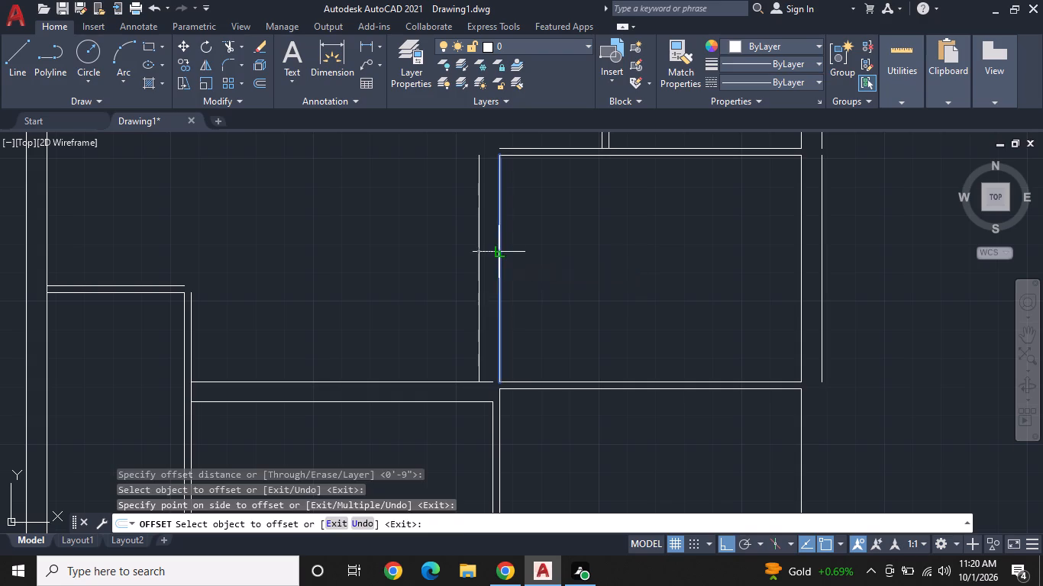
pyautogui.write('3"')
pyautogui.press('Return')
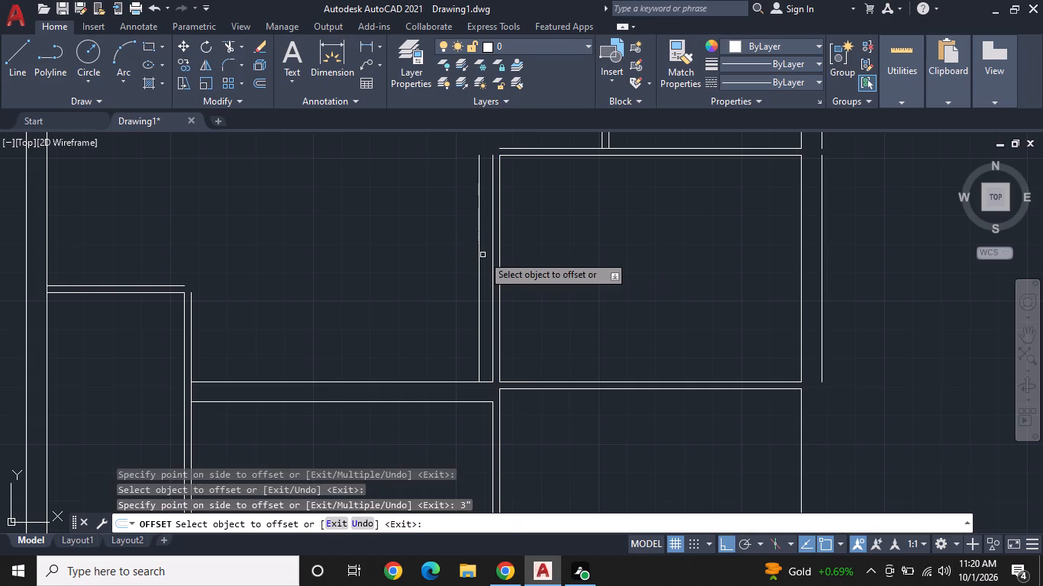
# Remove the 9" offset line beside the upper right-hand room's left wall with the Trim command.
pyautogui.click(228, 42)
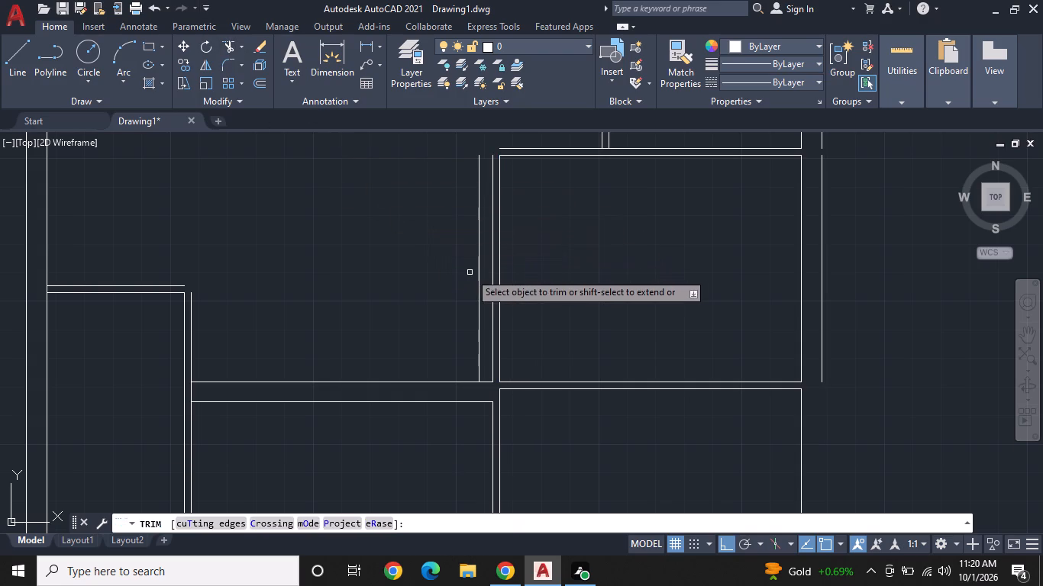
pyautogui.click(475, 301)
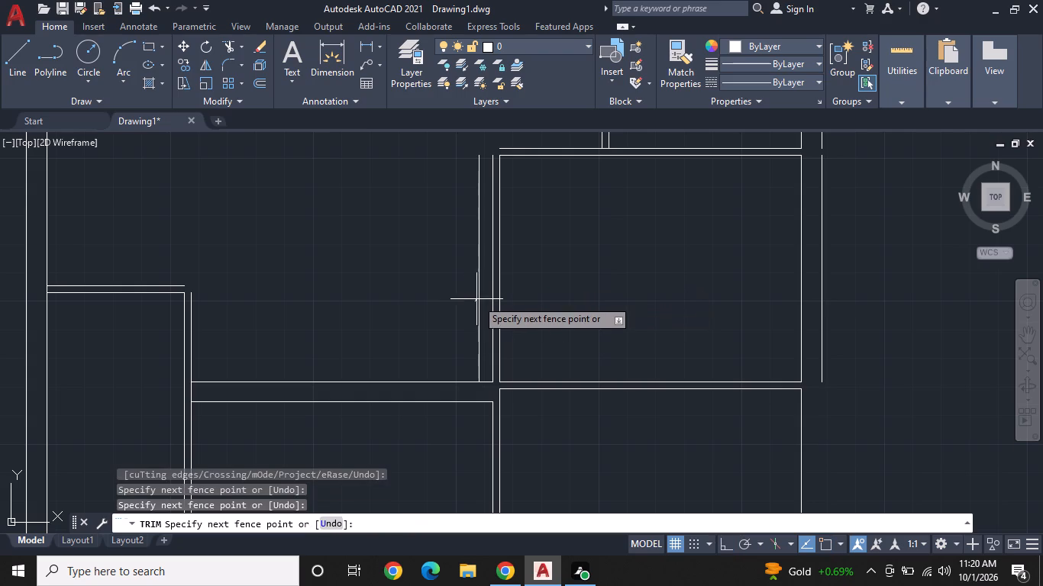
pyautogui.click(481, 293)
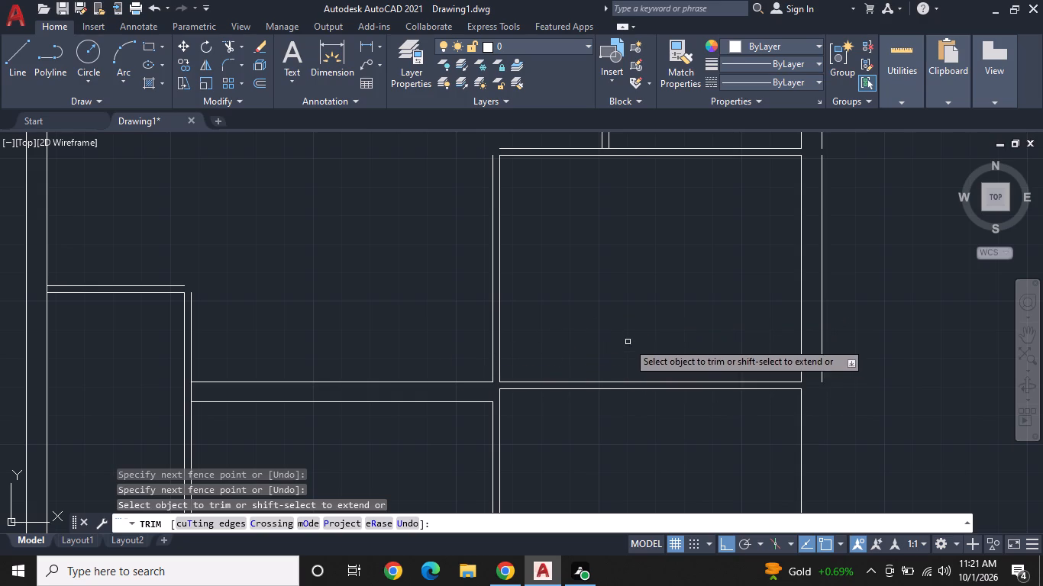
# Offset the lower right-hand room's right line and the short line below it outward by 9".
pyautogui.moveTo(686, 345); pyautogui.dragTo(737, 337, button='middle')
pyautogui.middleClick(740, 334)
pyautogui.moveTo(696, 336); pyautogui.dragTo(580, 265, button='middle')
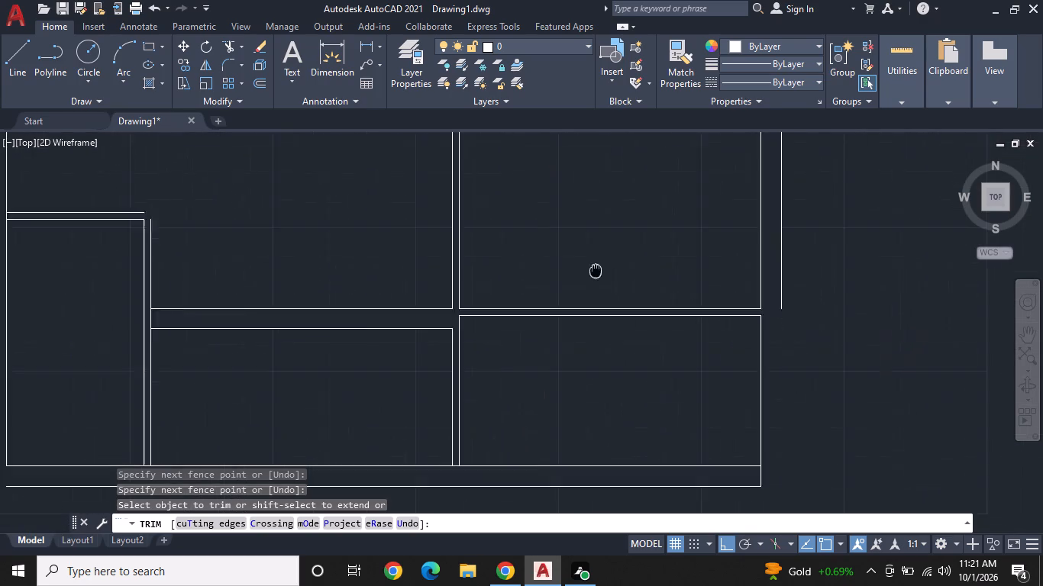
pyautogui.moveTo(580, 265); pyautogui.dragTo(496, 250, button='middle')
pyautogui.click(257, 78)
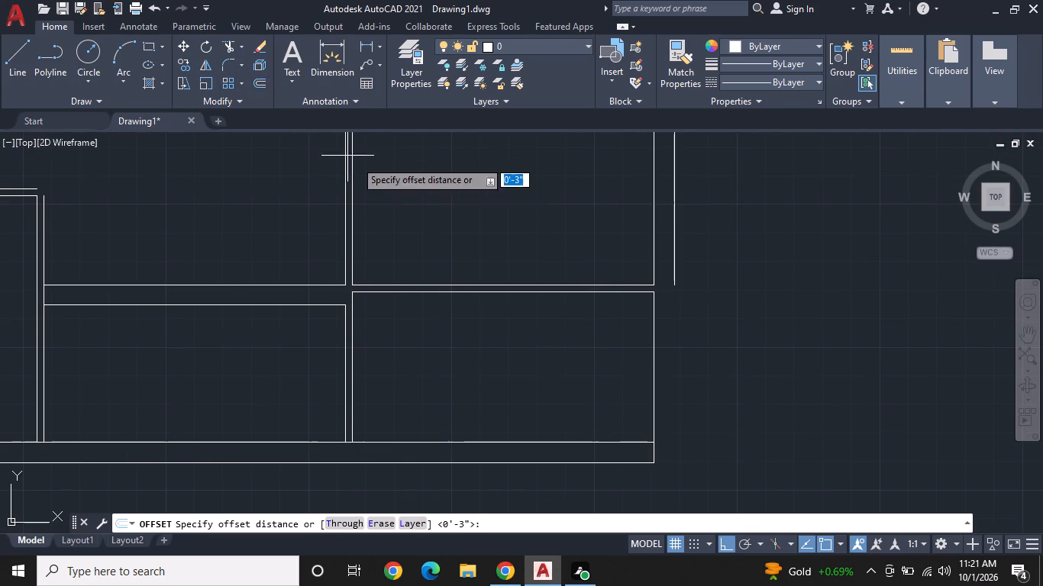
pyautogui.write('9"')
pyautogui.press('Return')
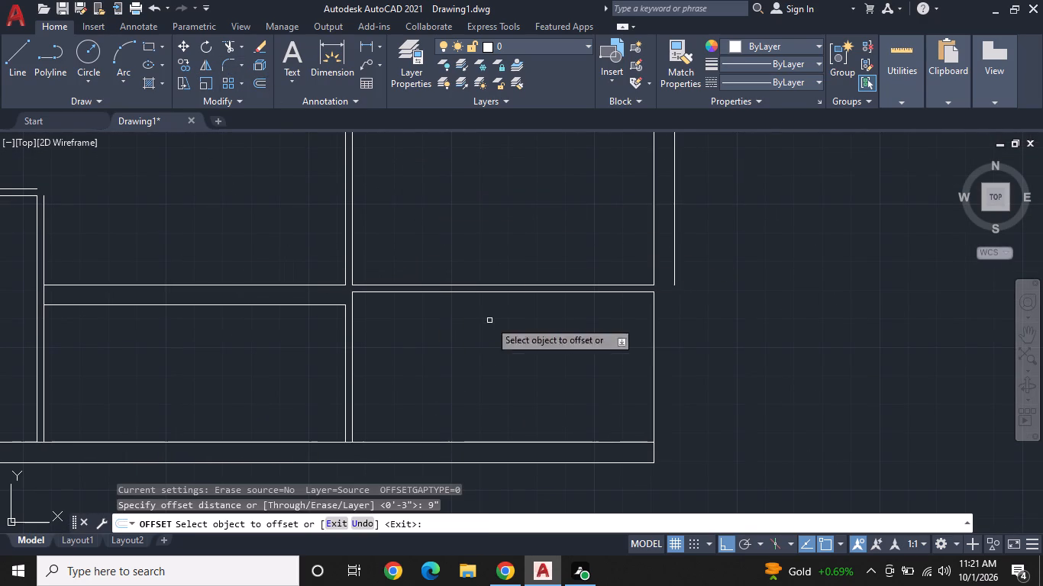
pyautogui.click(653, 386)
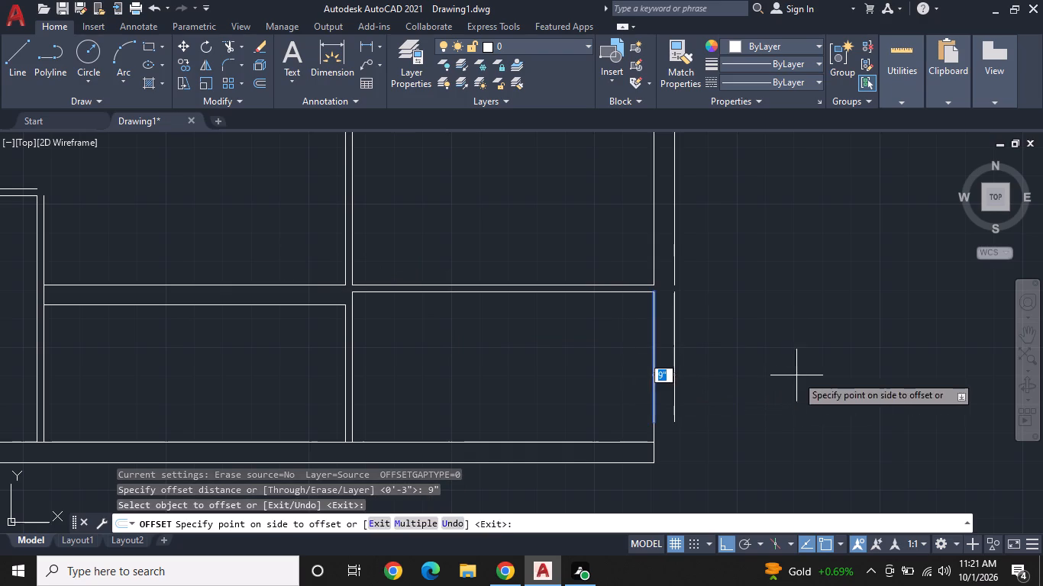
pyautogui.click(805, 375)
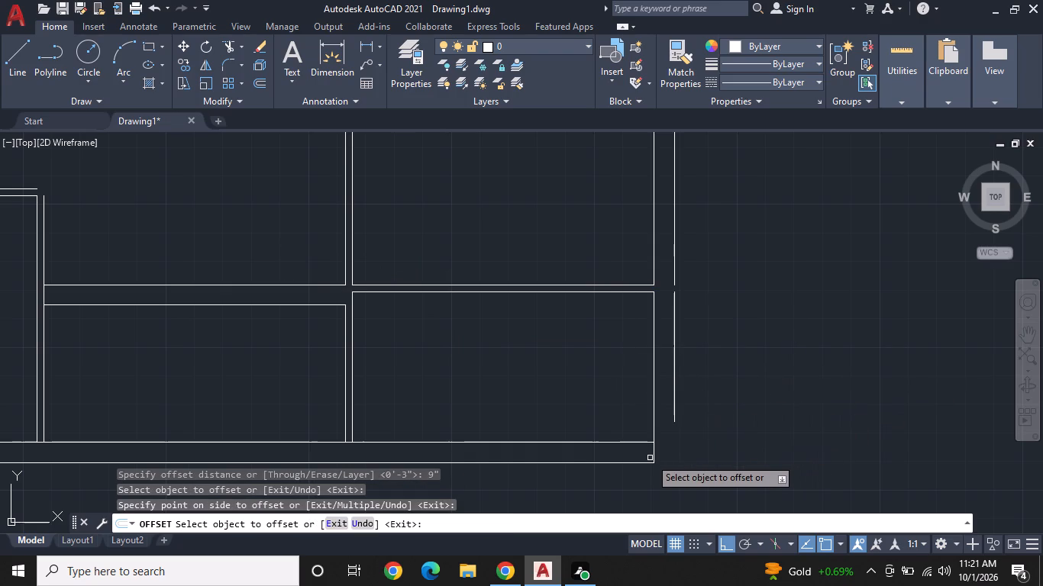
pyautogui.click(653, 450)
pyautogui.click(749, 445)
# Fillet the lower left-hand room's bottom outer line with the lower right-hand room's outer right line to form the plan's lower right corner.
pyautogui.moveTo(743, 436); pyautogui.dragTo(797, 403, button='middle')
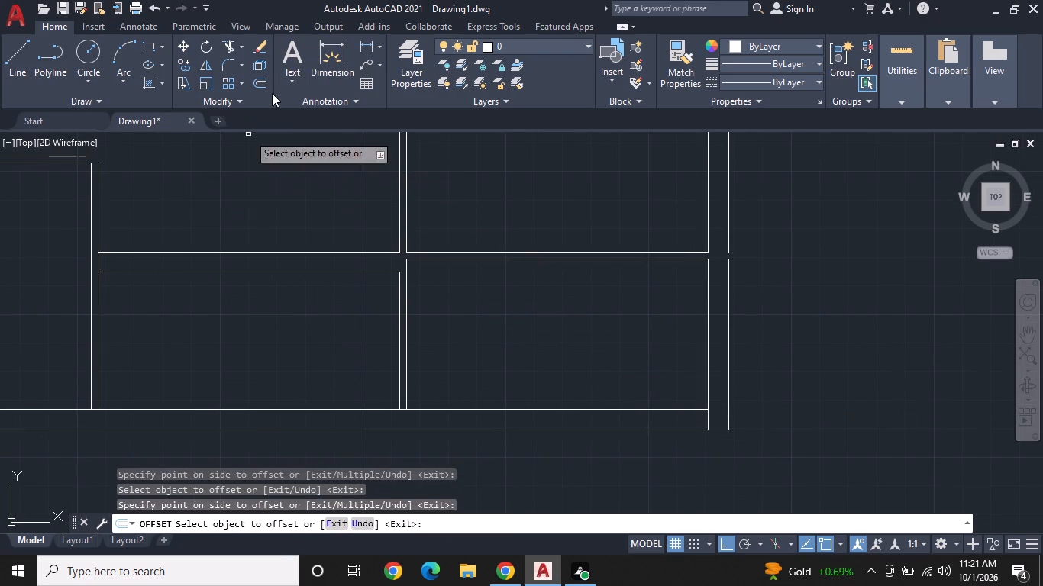
pyautogui.click(219, 61)
pyautogui.moveTo(376, 307); pyautogui.dragTo(506, 237, button='middle')
pyautogui.scroll(-1, 512, 240)
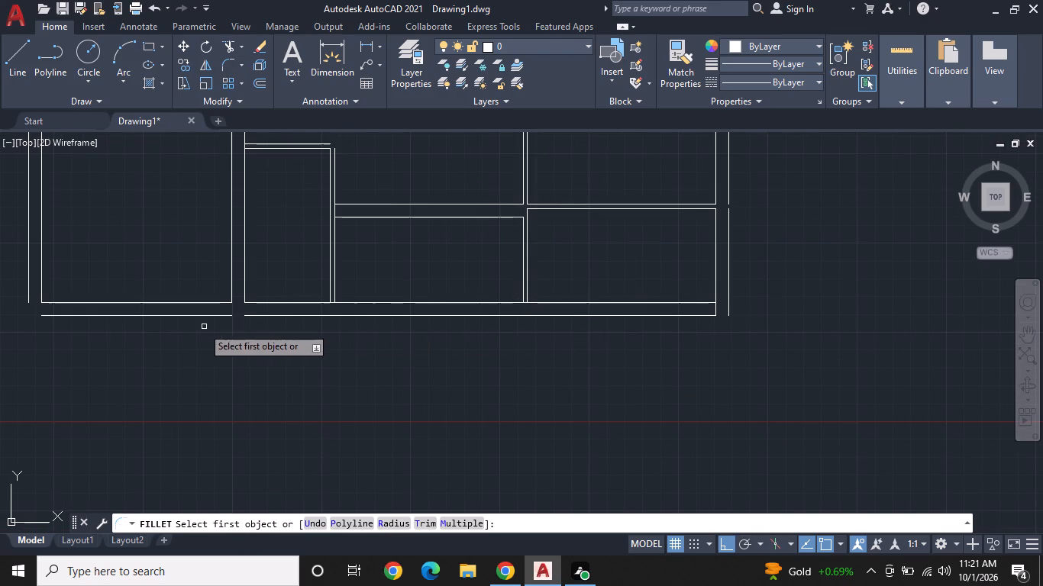
pyautogui.click(181, 314)
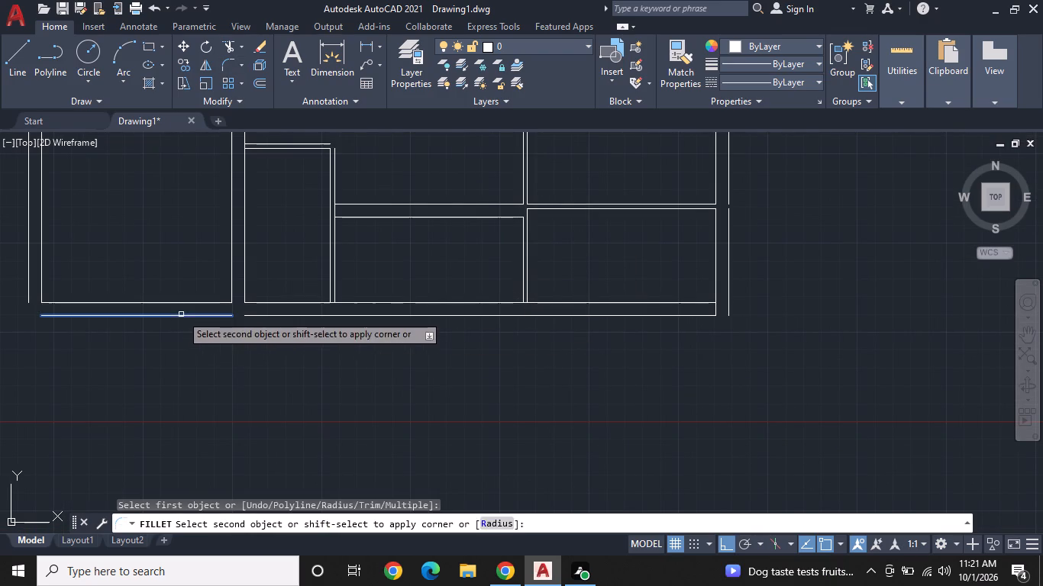
pyautogui.click(729, 256)
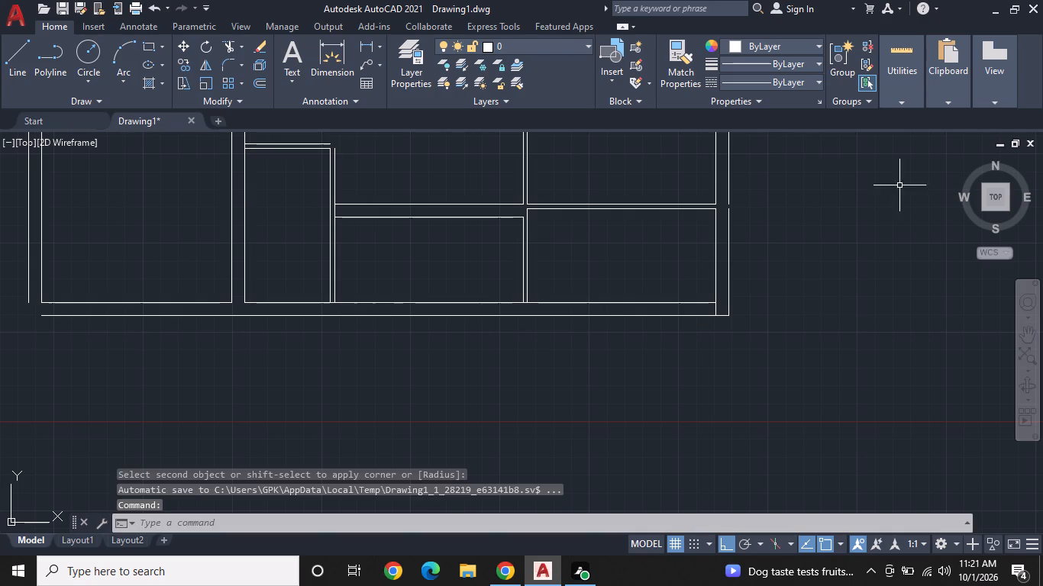
# Fillet the other bottom outer line with the long outer right line of the upper rooms so both meet at the lower right corner.
pyautogui.moveTo(573, 247); pyautogui.dragTo(567, 350, button='middle')
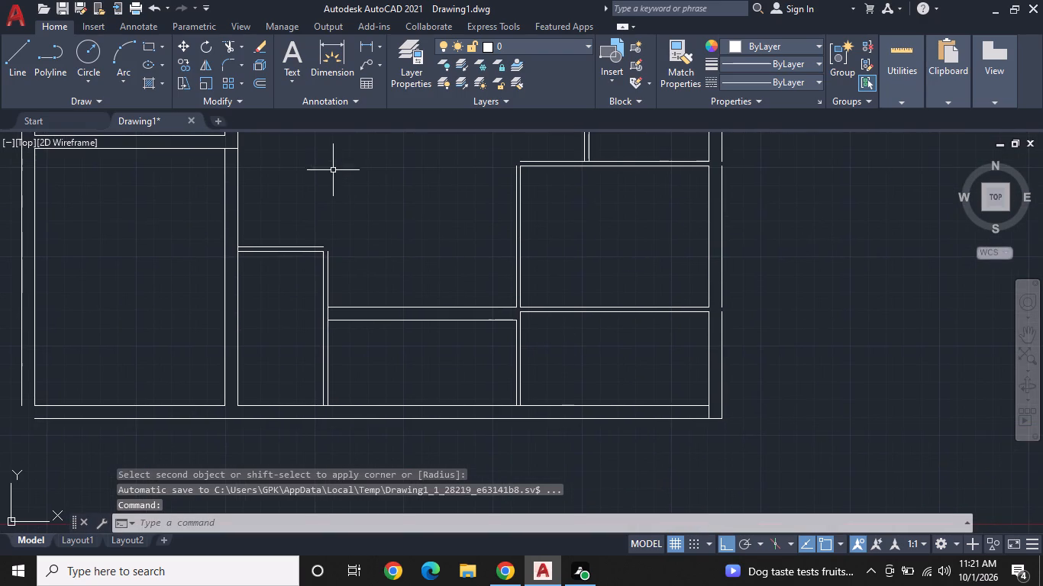
pyautogui.click(224, 63)
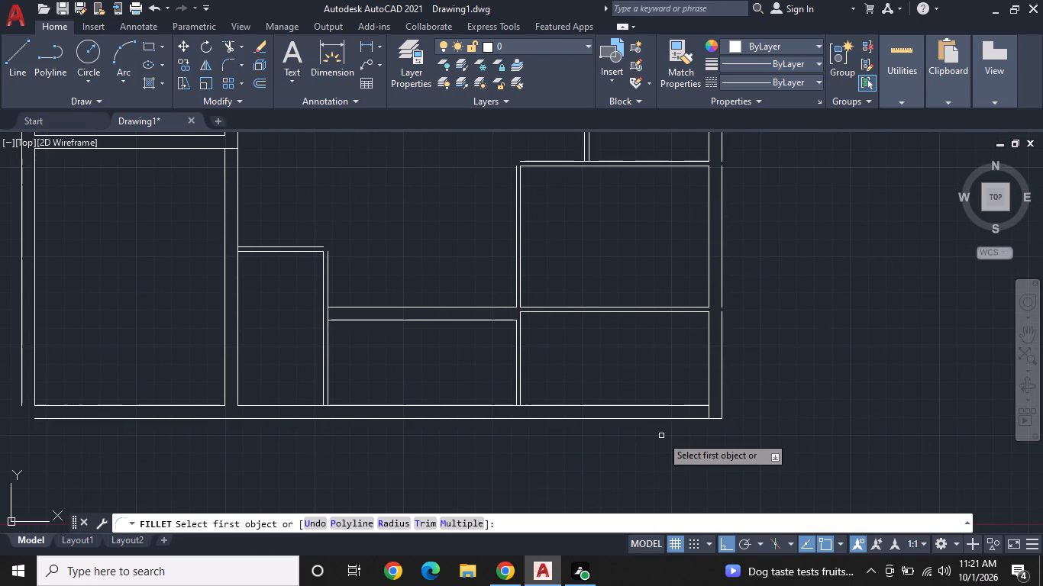
pyautogui.click(661, 418)
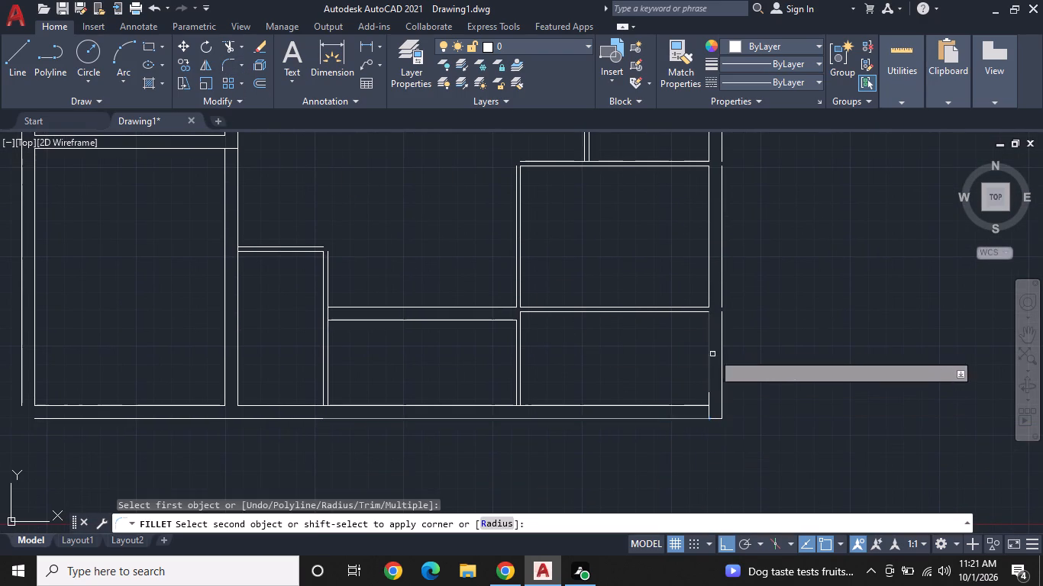
pyautogui.scroll(-1, 751, 264)
pyautogui.moveTo(760, 254); pyautogui.dragTo(670, 392, button='middle')
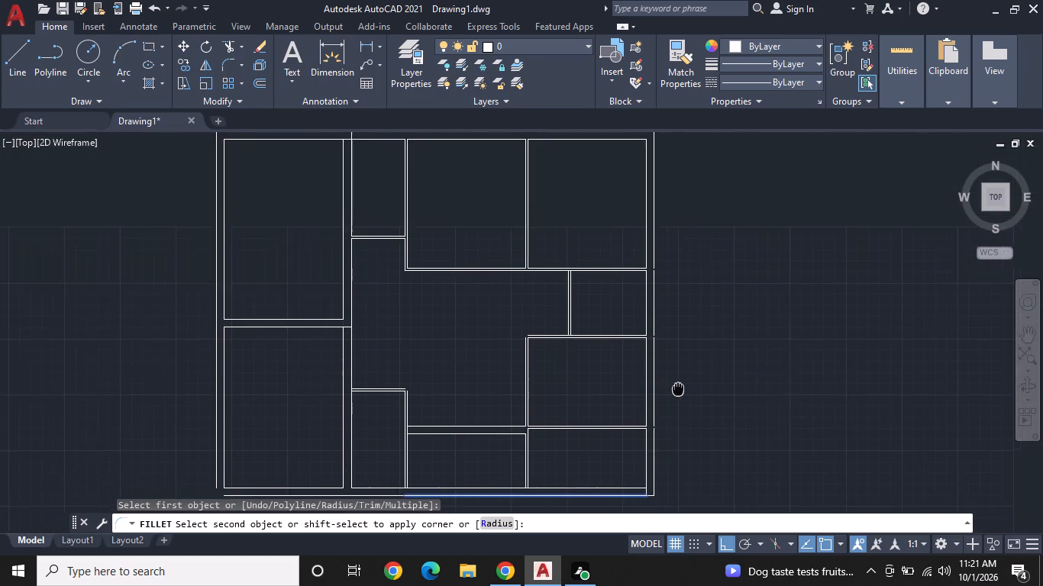
pyautogui.moveTo(670, 392); pyautogui.dragTo(658, 396, button='middle')
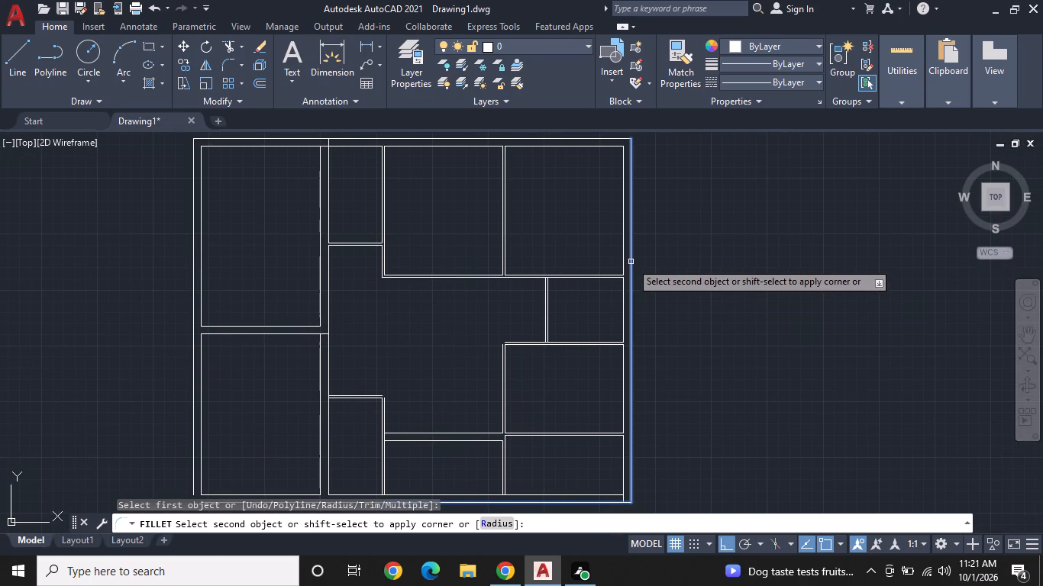
pyautogui.click(631, 262)
# Close the plan's lower left outer corner by filleting the bottom outer line with the lower left-hand room's outer left line.
pyautogui.moveTo(700, 285); pyautogui.dragTo(845, 188, button='middle')
pyautogui.middleClick(854, 179)
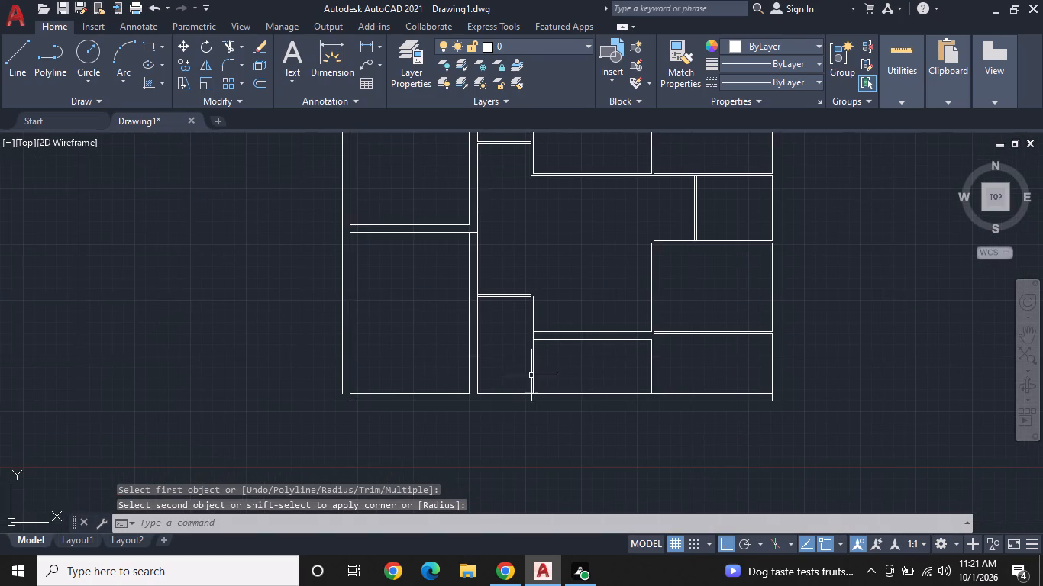
pyautogui.moveTo(541, 379); pyautogui.dragTo(693, 405, button='middle')
pyautogui.moveTo(686, 395); pyautogui.dragTo(699, 461, button='middle')
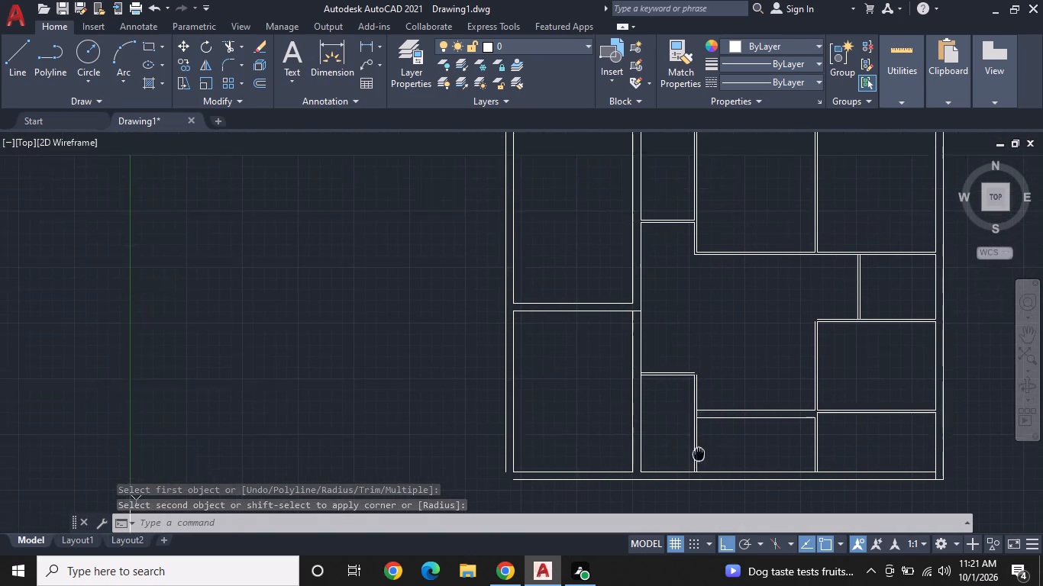
pyautogui.moveTo(699, 461); pyautogui.dragTo(689, 436, button='middle')
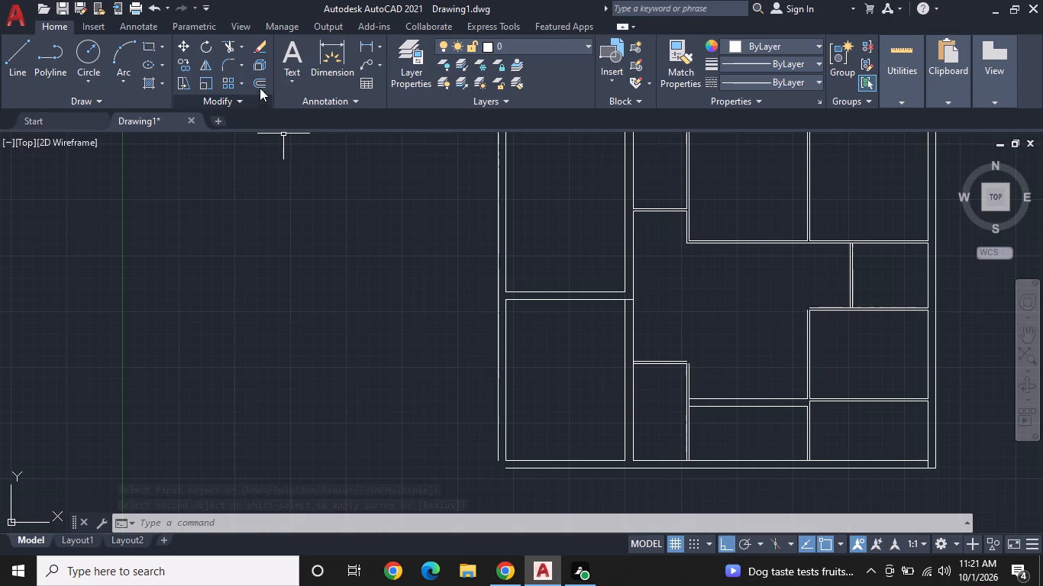
pyautogui.click(224, 57)
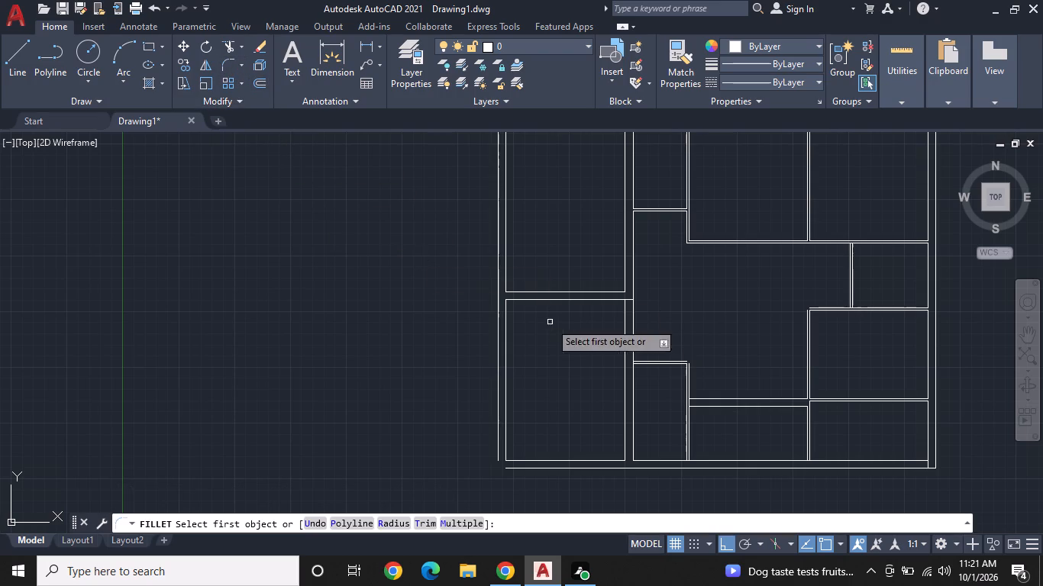
pyautogui.click(526, 469)
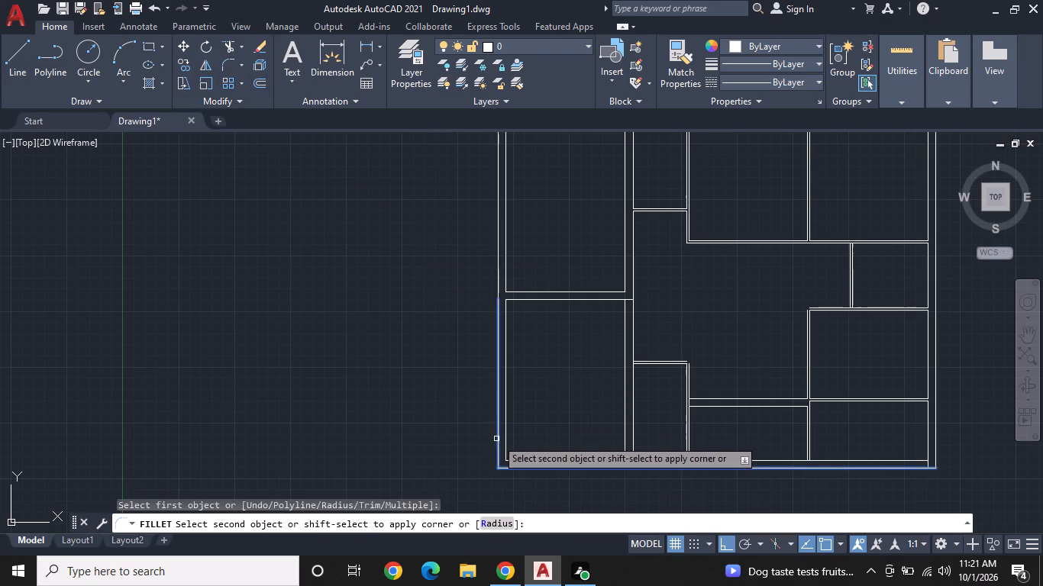
pyautogui.click(496, 439)
# Fillet the outer partition lines above and right of the small lower room beside the left-hand room to close their corner.
pyautogui.moveTo(723, 330); pyautogui.dragTo(505, 324, button='middle')
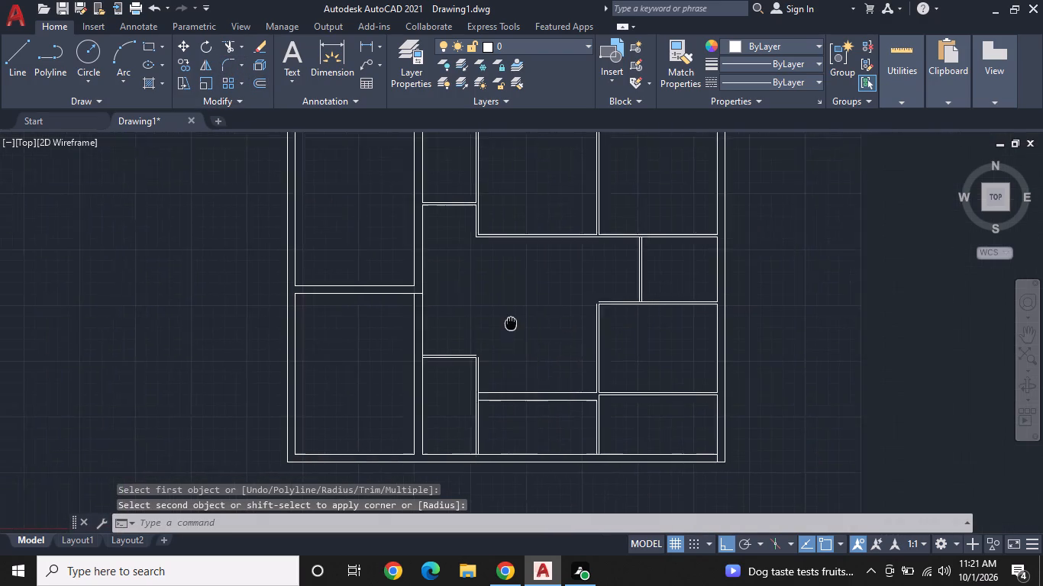
pyautogui.moveTo(505, 324); pyautogui.dragTo(486, 324, button='middle')
pyautogui.moveTo(531, 343); pyautogui.dragTo(484, 362, button='middle')
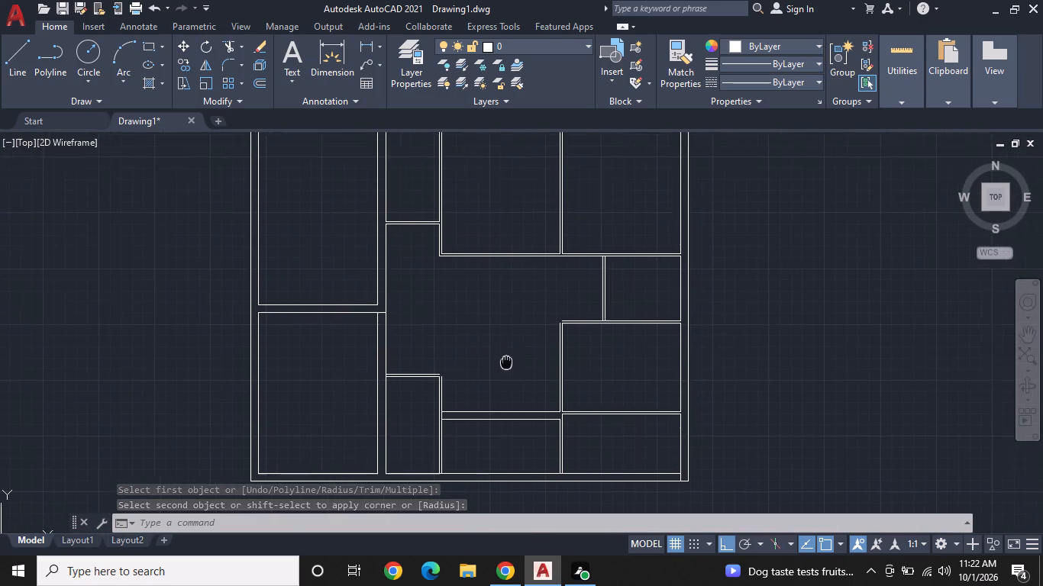
pyautogui.moveTo(484, 362); pyautogui.dragTo(442, 351, button='middle')
pyautogui.scroll(1, 444, 330)
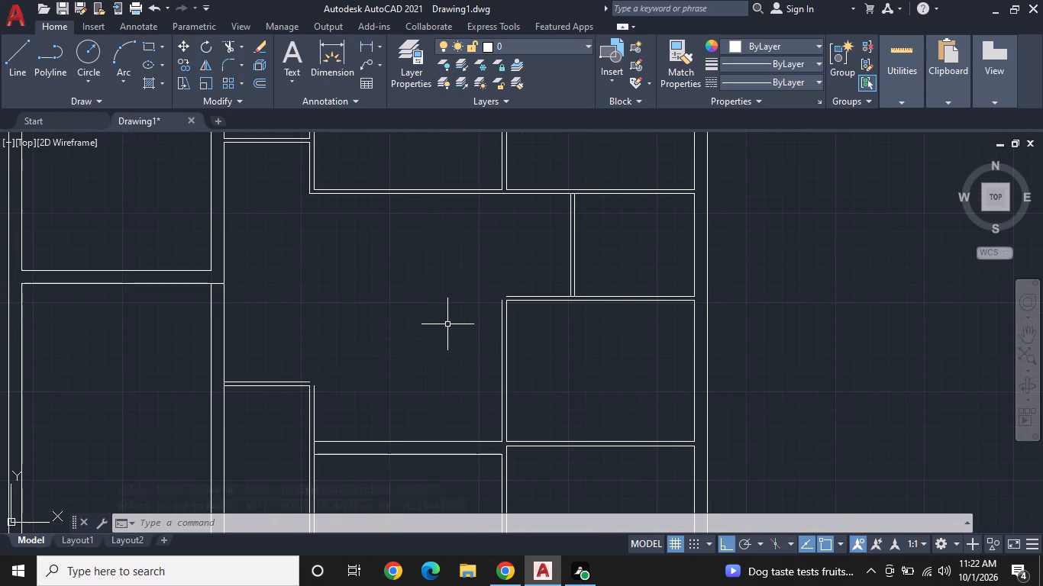
pyautogui.scroll(1, 441, 324)
pyautogui.moveTo(441, 325); pyautogui.dragTo(434, 269, button='middle')
pyautogui.middleClick(434, 269)
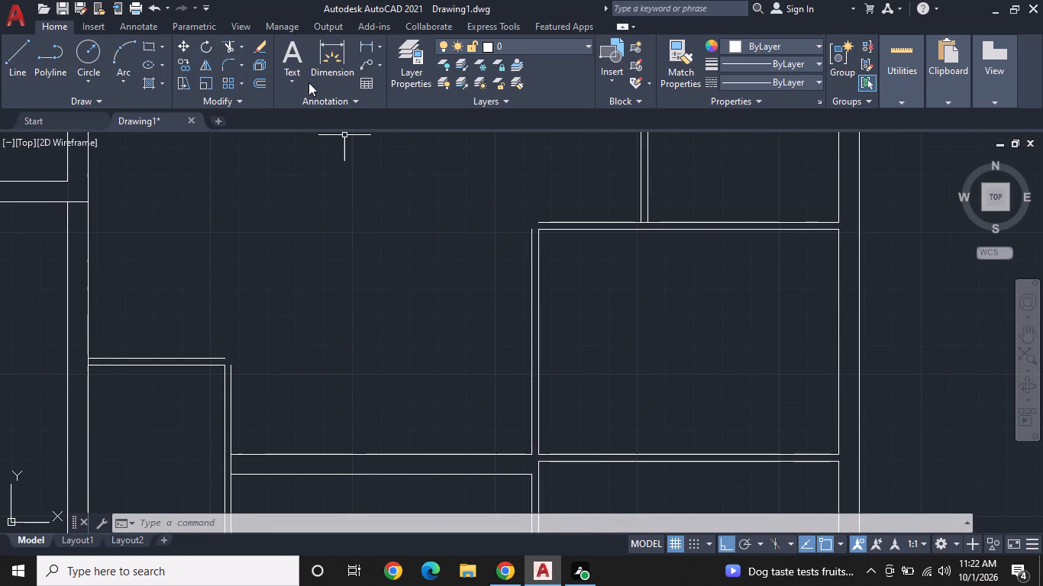
pyautogui.click(221, 59)
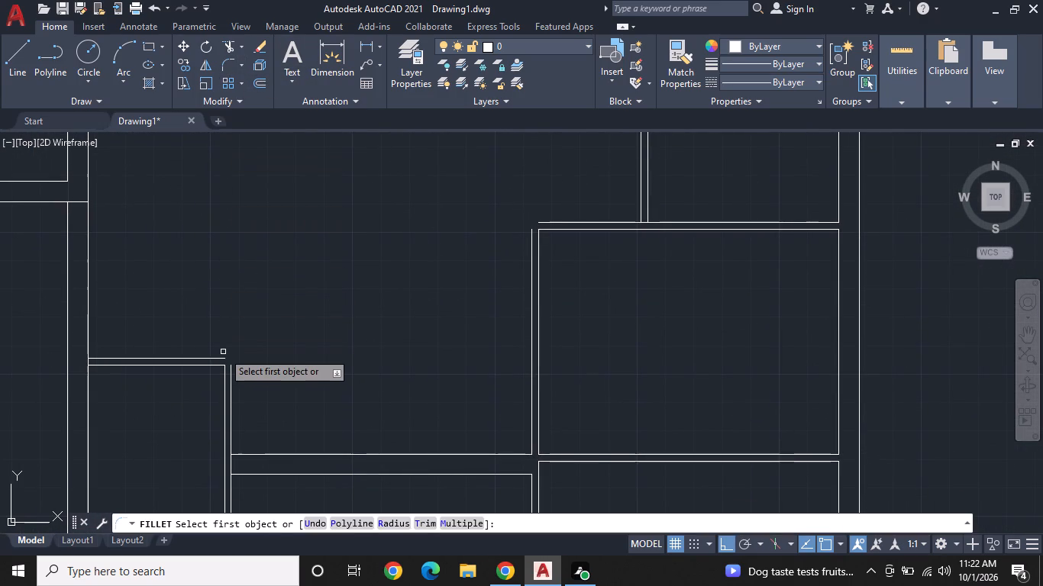
pyautogui.click(218, 355)
pyautogui.click(218, 359)
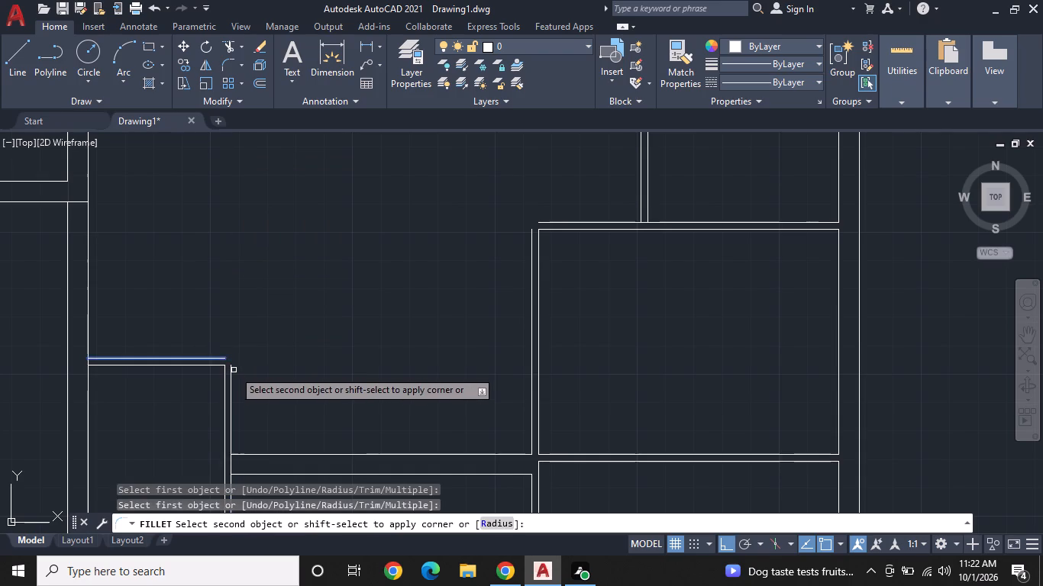
pyautogui.click(231, 375)
# Repeat Fillet on the middle right-hand room's outer left and top partition lines to close its upper left corner.
pyautogui.rightClick(599, 226)
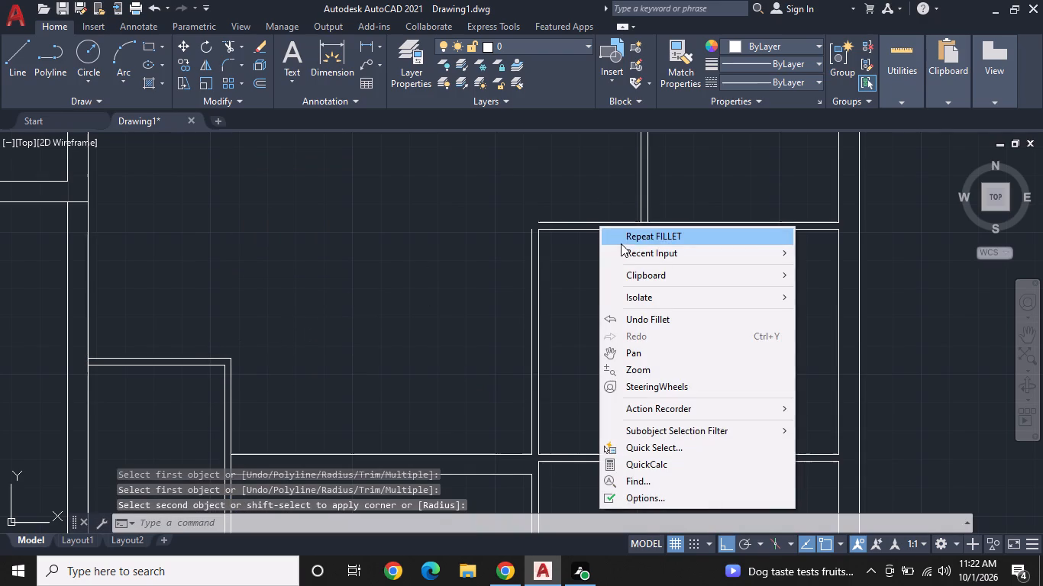
pyautogui.click(625, 240)
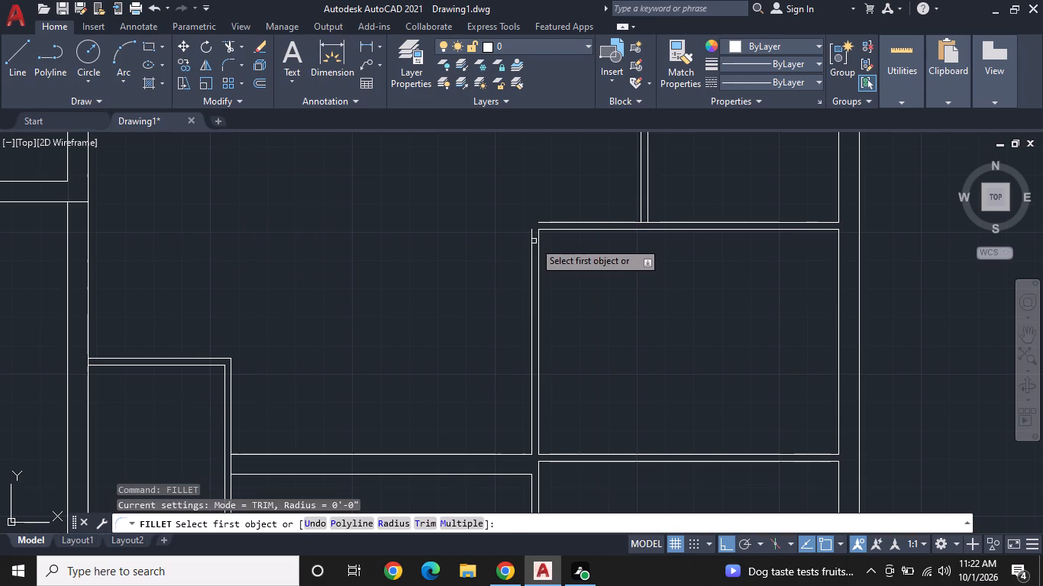
pyautogui.click(533, 239)
pyautogui.click(544, 223)
# Examine the wall corners and partitions around the plan's central hall.
pyautogui.moveTo(602, 266); pyautogui.dragTo(496, 335, button='middle')
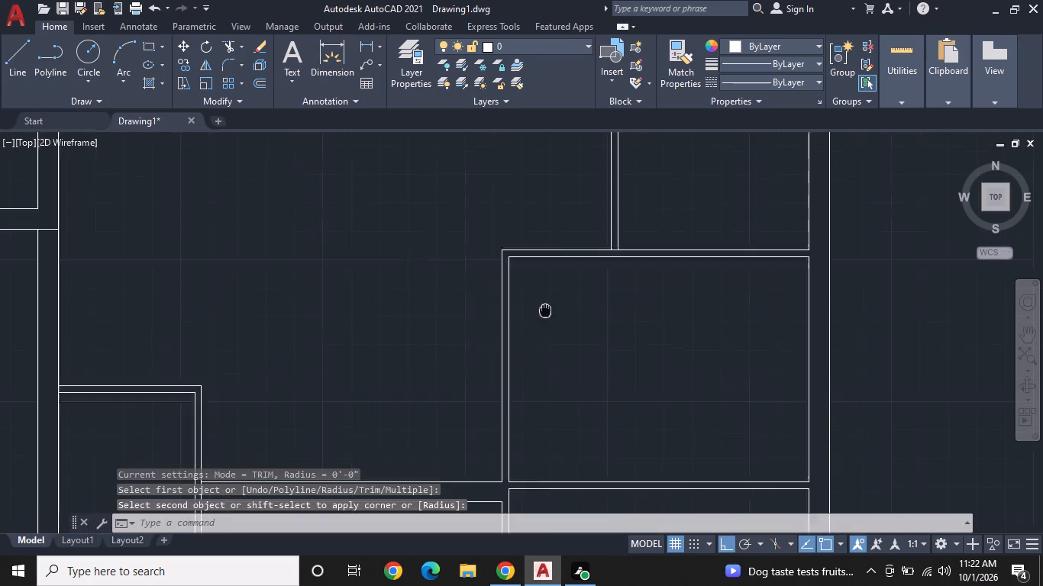
pyautogui.moveTo(496, 335); pyautogui.dragTo(399, 334, button='middle')
pyautogui.scroll(-1, 496, 317)
pyautogui.moveTo(525, 233); pyautogui.dragTo(673, 285, button='middle')
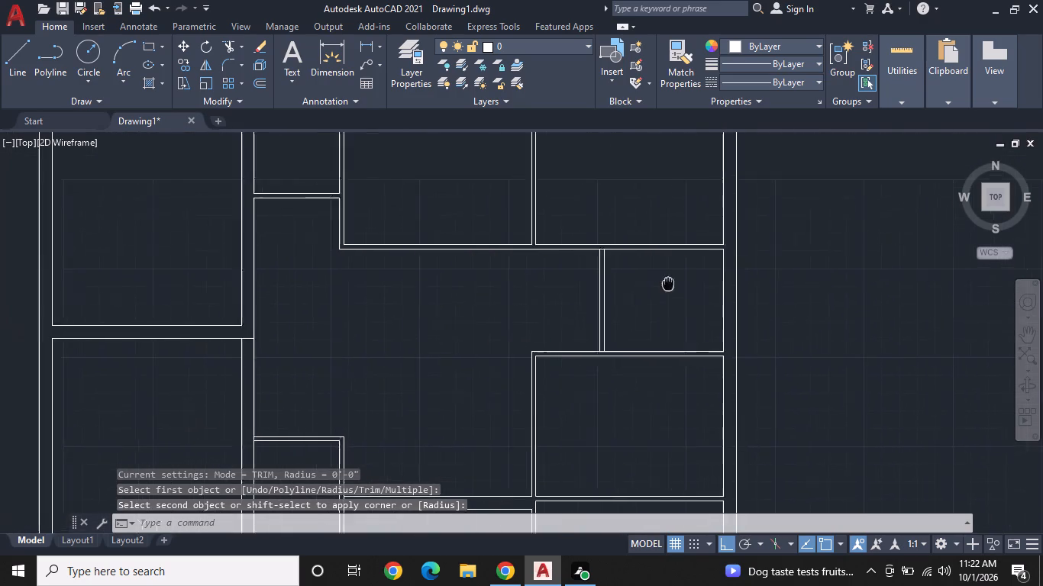
pyautogui.moveTo(673, 285); pyautogui.dragTo(689, 290, button='middle')
pyautogui.moveTo(318, 233); pyautogui.dragTo(392, 235, button='middle')
pyautogui.scroll(-1, 425, 237)
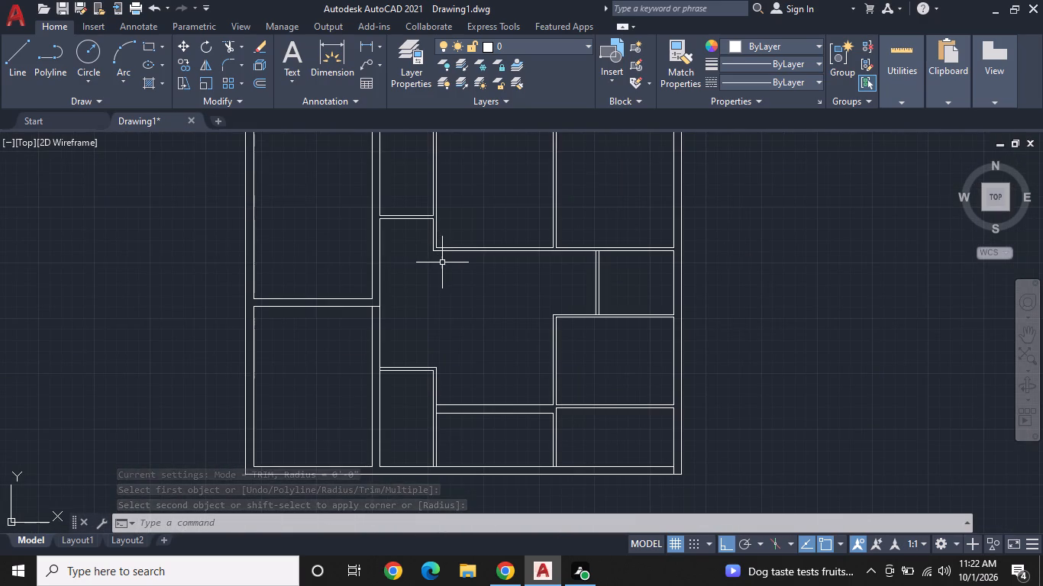
pyautogui.moveTo(442, 265); pyautogui.dragTo(384, 275, button='middle')
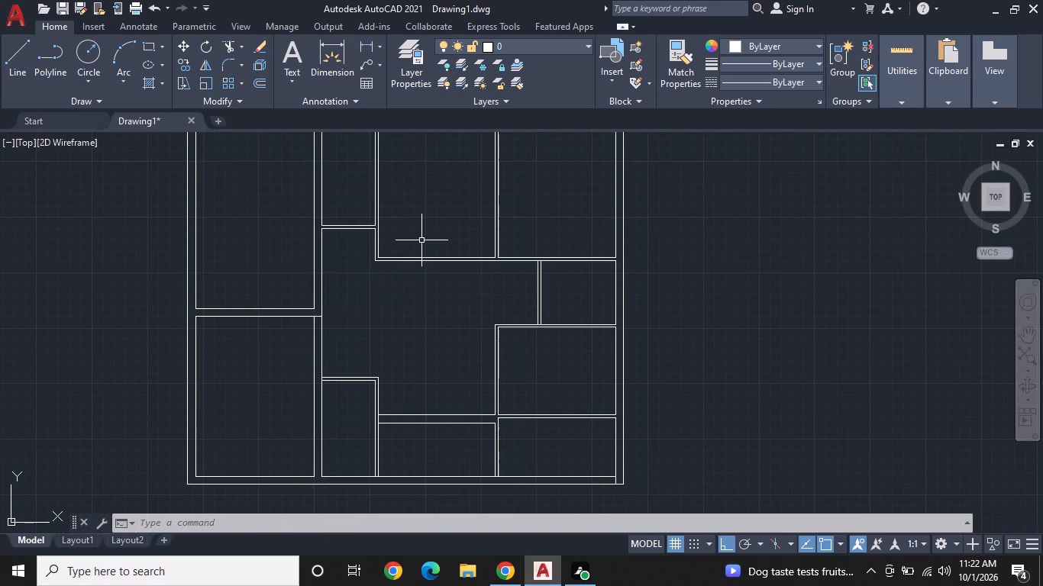
pyautogui.moveTo(422, 240); pyautogui.dragTo(512, 277, button='middle')
pyautogui.moveTo(446, 286); pyautogui.dragTo(473, 243, button='middle')
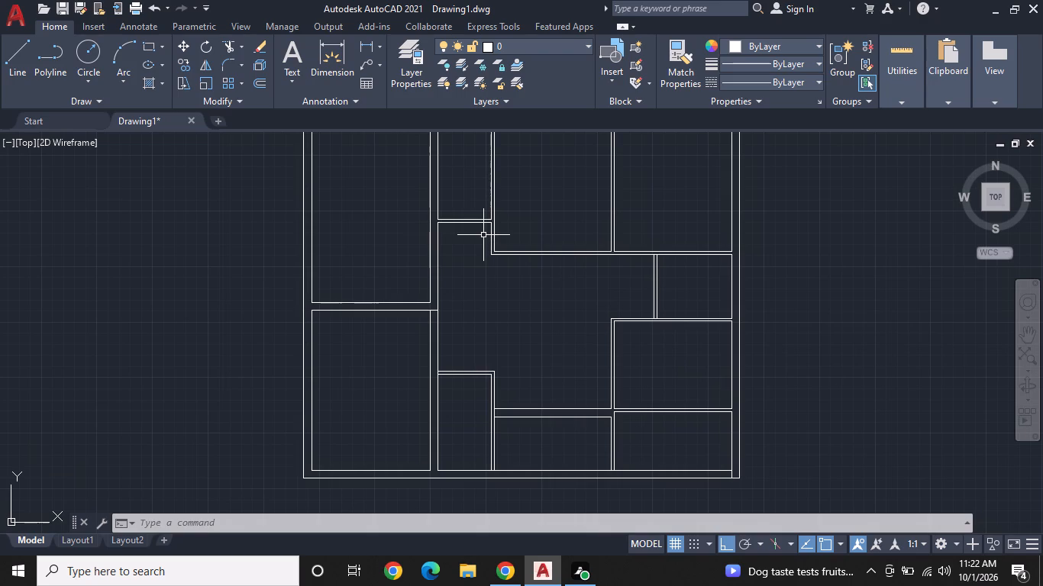
pyautogui.moveTo(473, 272); pyautogui.dragTo(526, 280, button='middle')
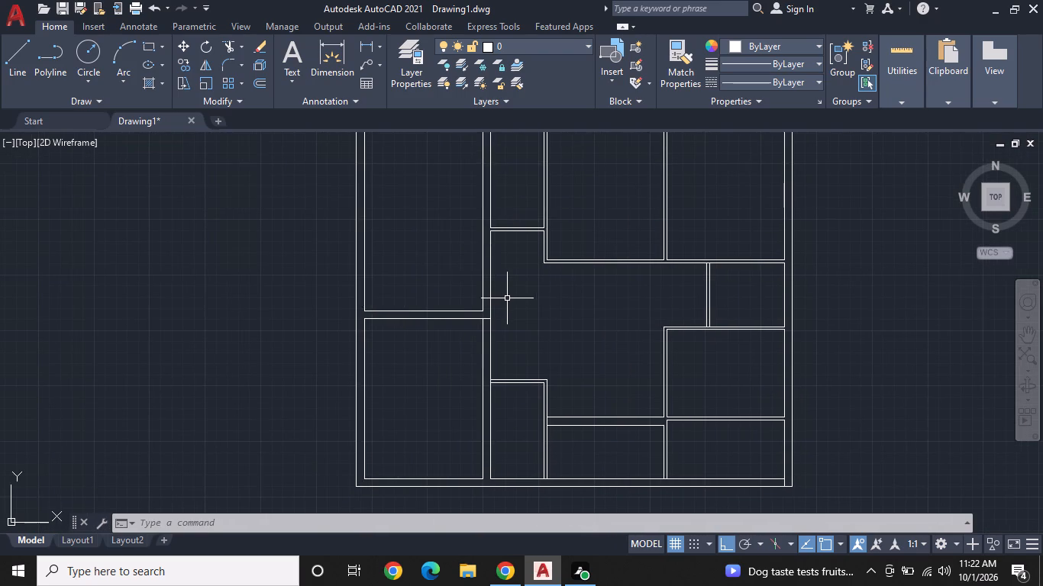
# Draw a horizontal line about 5'-9" long from the hall's upper partition corner leftward to the upper left-hand room's right wall line.
pyautogui.scroll(1, 506, 298)
pyautogui.moveTo(521, 284); pyautogui.dragTo(548, 292, button='middle')
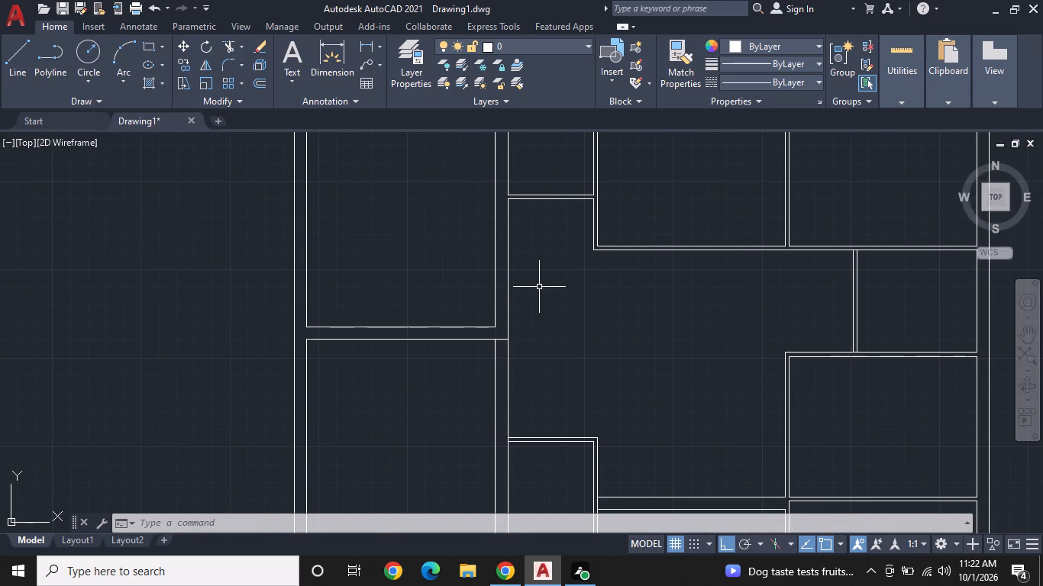
pyautogui.scroll(1, 539, 287)
pyautogui.moveTo(531, 256); pyautogui.dragTo(412, 333, button='middle')
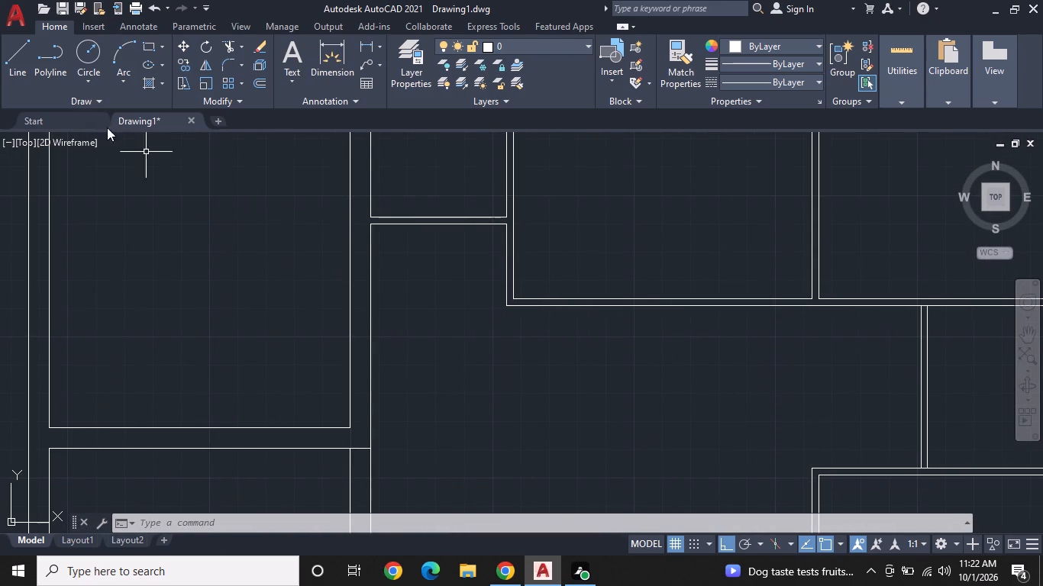
pyautogui.click(3, 53)
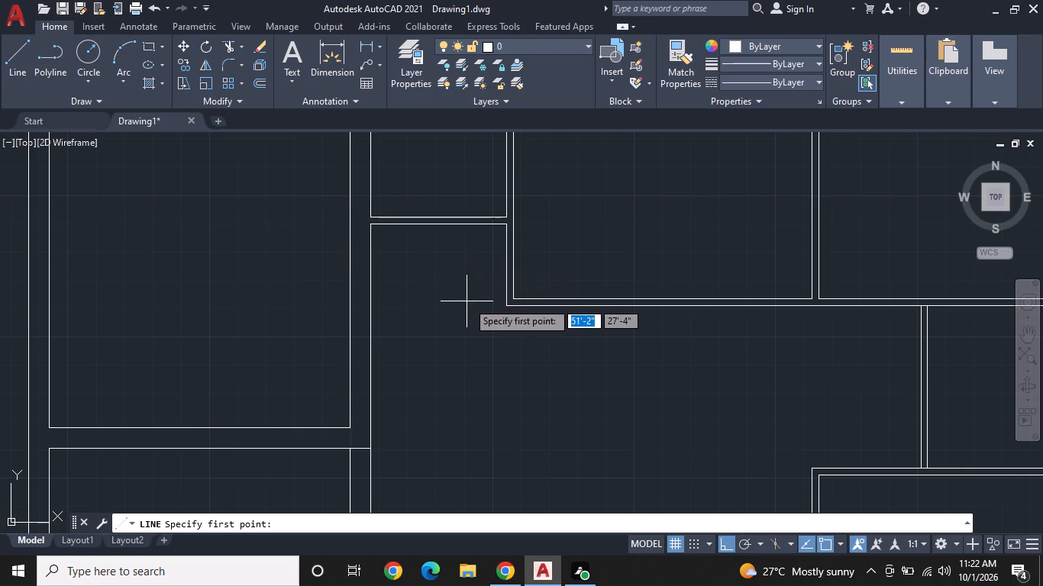
pyautogui.click(502, 307)
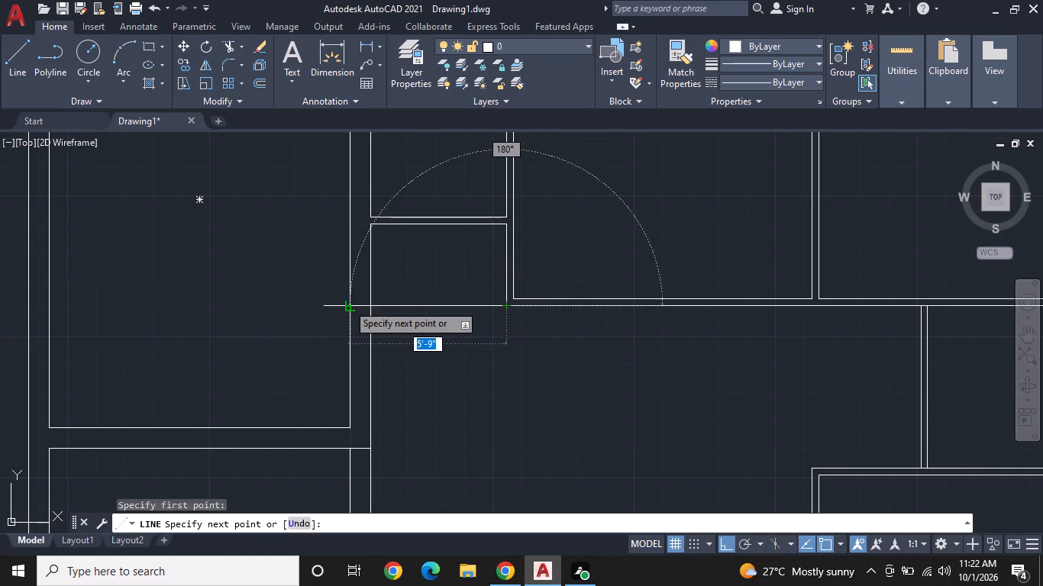
pyautogui.click(348, 304)
pyautogui.rightClick(348, 302)
pyautogui.click(388, 327)
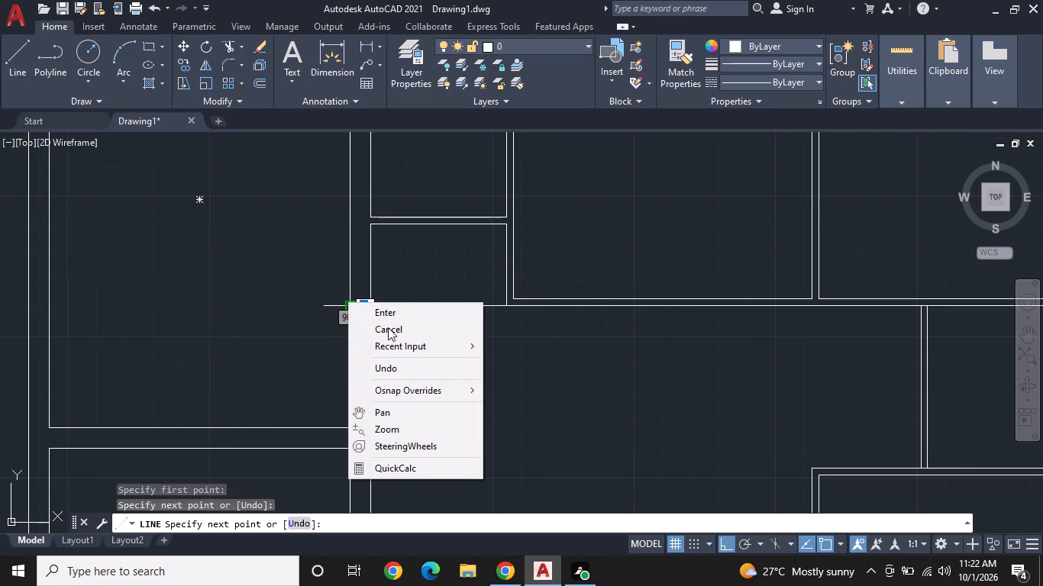
pyautogui.moveTo(415, 279); pyautogui.dragTo(370, 279, button='middle')
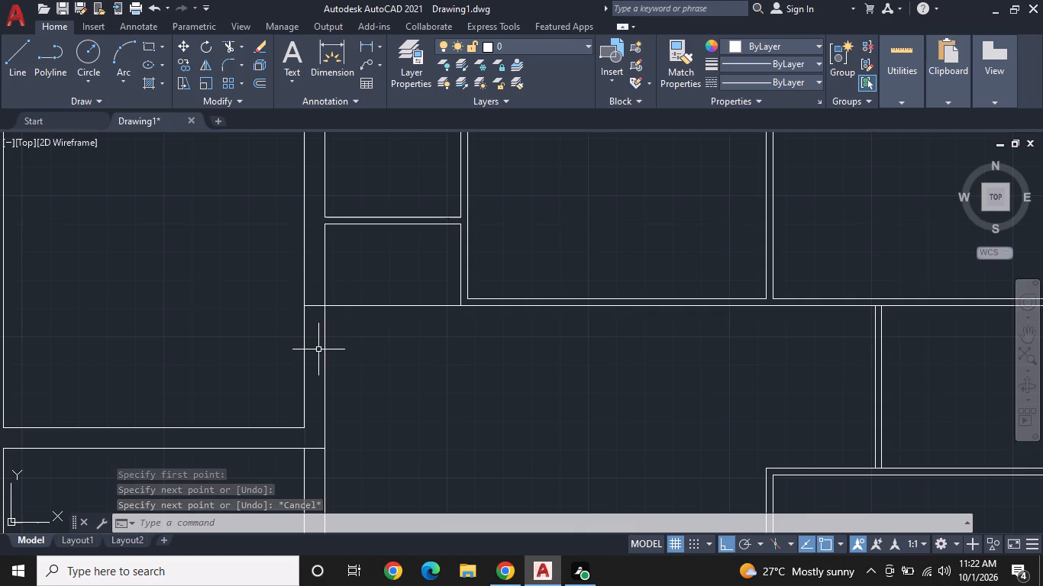
pyautogui.moveTo(319, 351); pyautogui.dragTo(349, 310, button='middle')
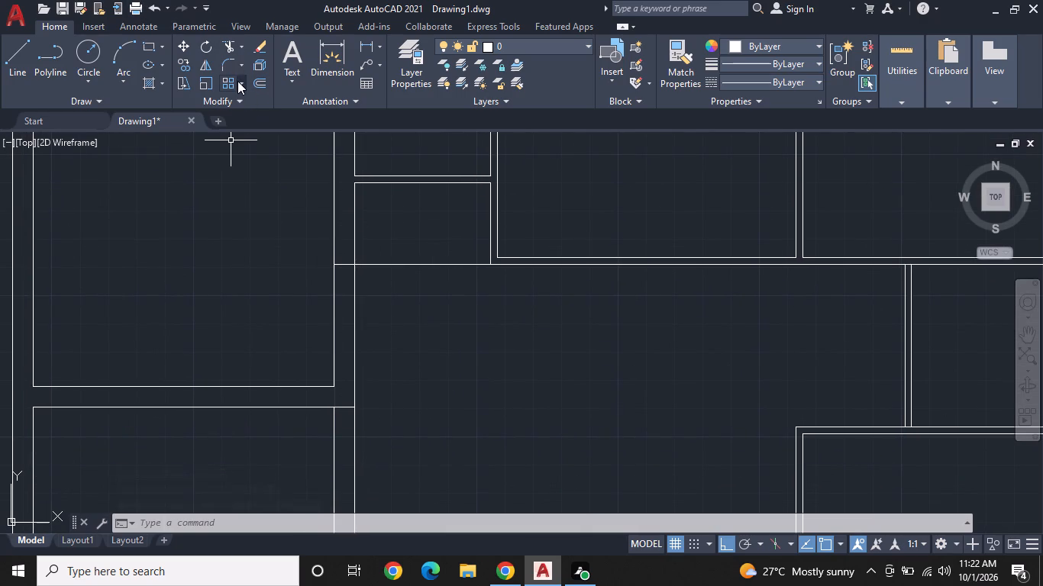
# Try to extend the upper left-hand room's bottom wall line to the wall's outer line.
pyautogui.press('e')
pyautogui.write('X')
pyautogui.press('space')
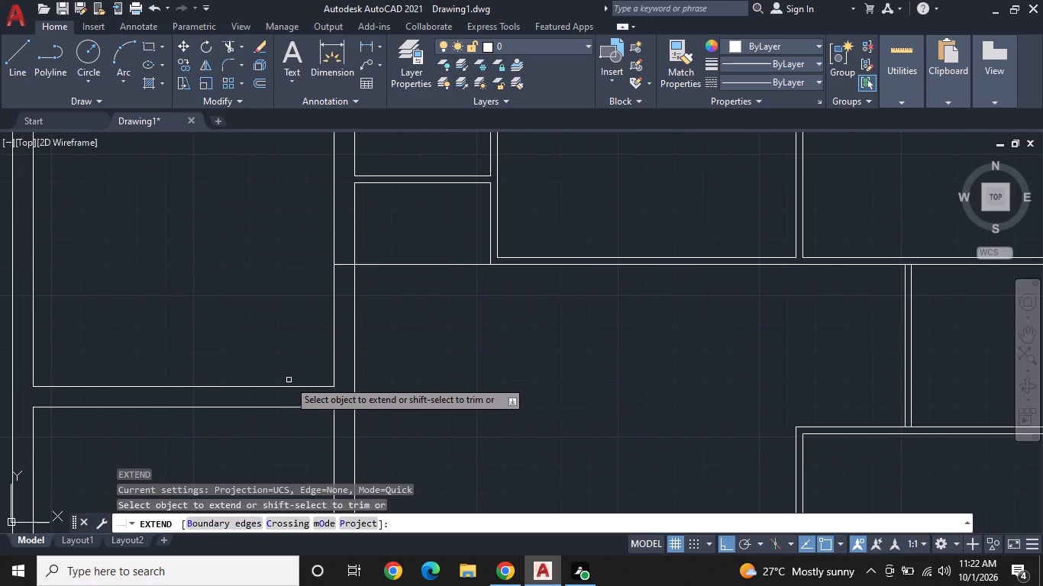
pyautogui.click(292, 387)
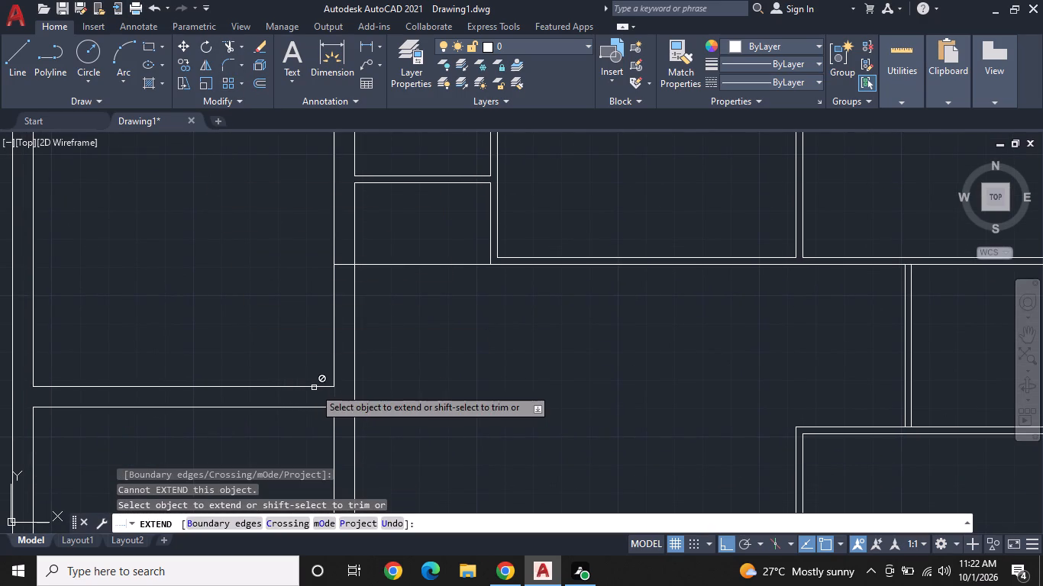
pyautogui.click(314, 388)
# Draw a 9" horizontal line from the upper left-hand room's lower right corner across to the wall's outer line.
pyautogui.click(22, 56)
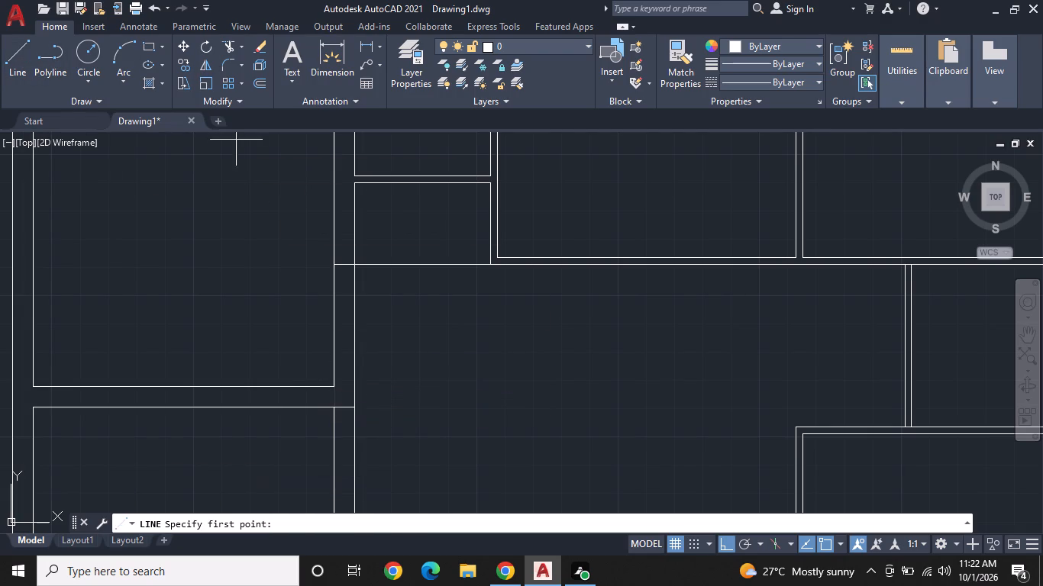
pyautogui.click(329, 387)
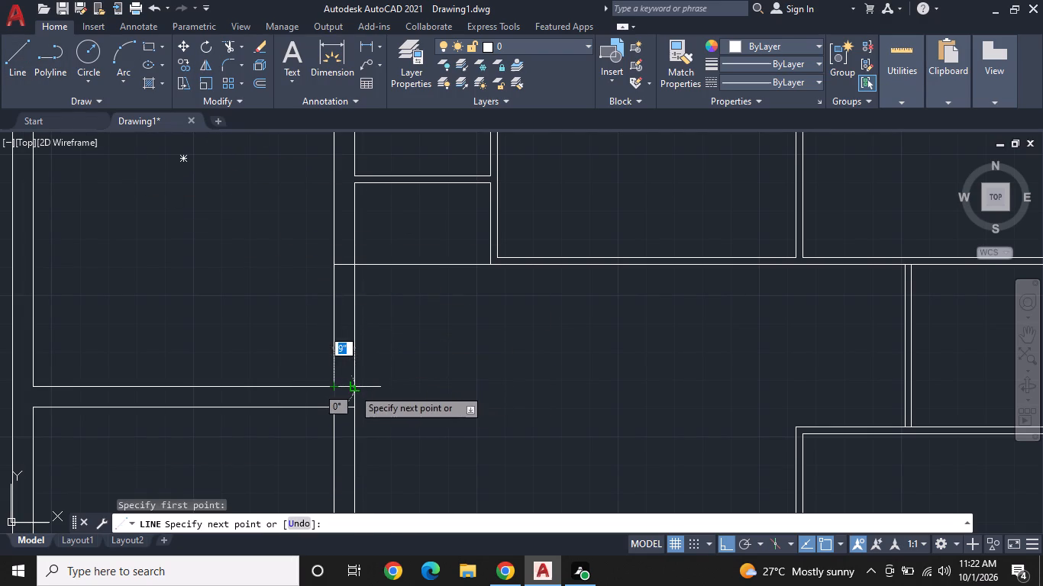
pyautogui.click(353, 388)
pyautogui.rightClick(353, 388)
pyautogui.click(399, 240)
pyautogui.moveTo(392, 246); pyautogui.dragTo(404, 178, button='middle')
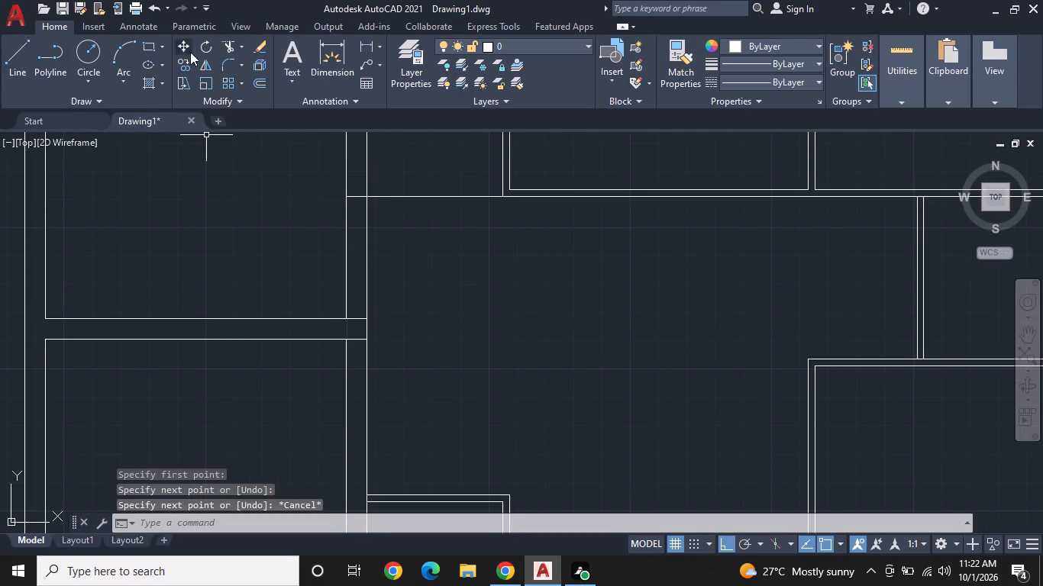
# Trim both right wall lines of the upper left-hand room below the hall partition and the 9" stub at the lower room's corner.
pyautogui.click(226, 44)
pyautogui.click(346, 266)
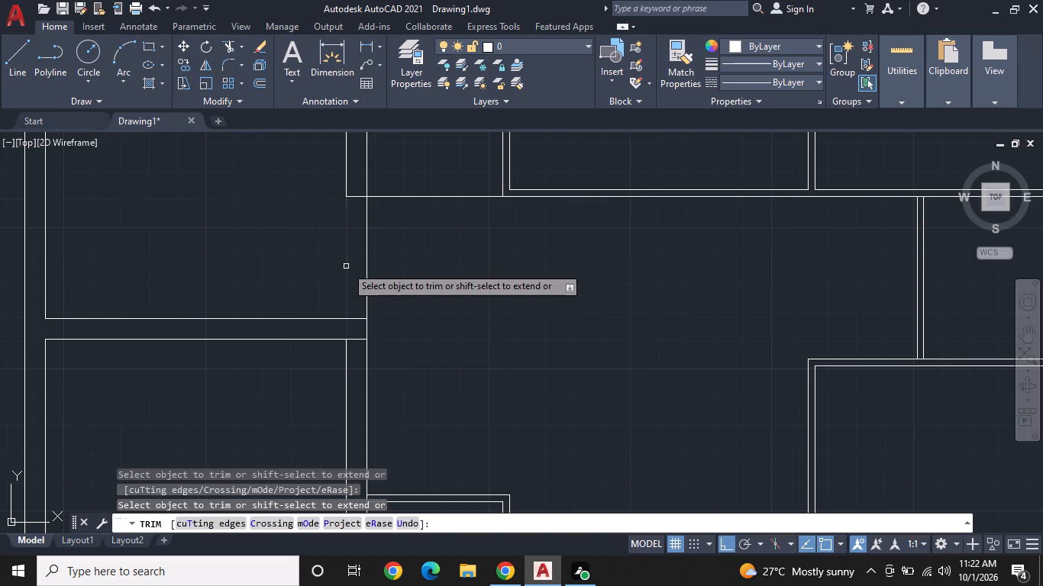
pyautogui.click(366, 253)
pyautogui.moveTo(436, 235); pyautogui.dragTo(376, 223, button='middle')
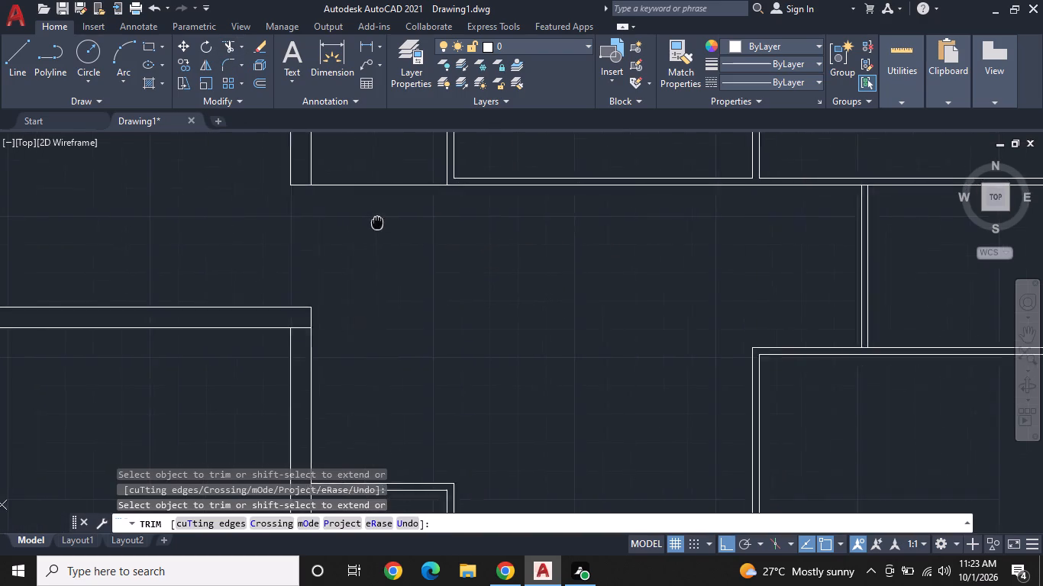
pyautogui.moveTo(376, 223); pyautogui.dragTo(344, 218, button='middle')
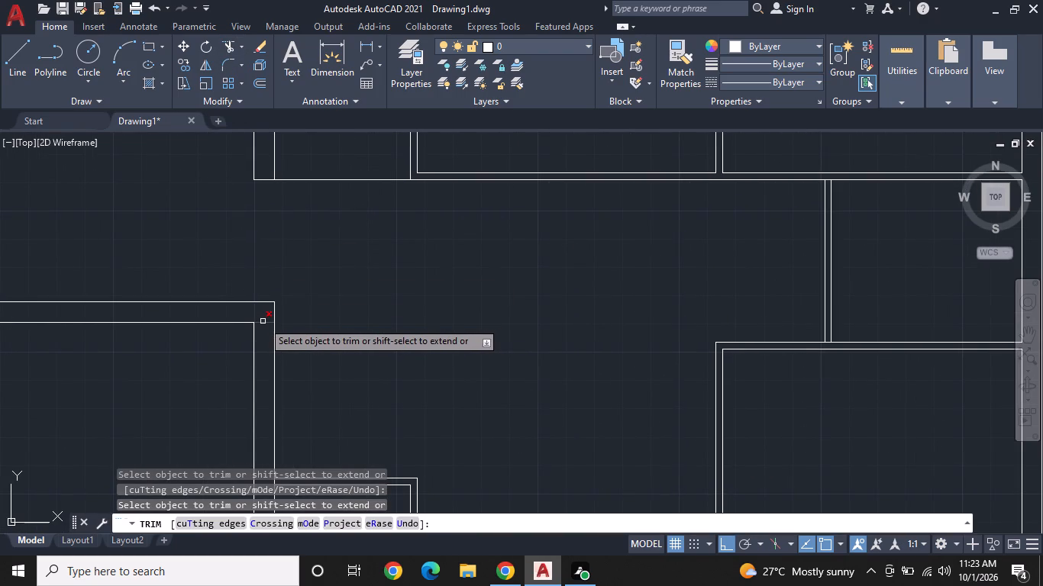
pyautogui.click(263, 321)
# Trim away the top wall line of the lower left-hand room.
pyautogui.moveTo(399, 270); pyautogui.dragTo(447, 270, button='middle')
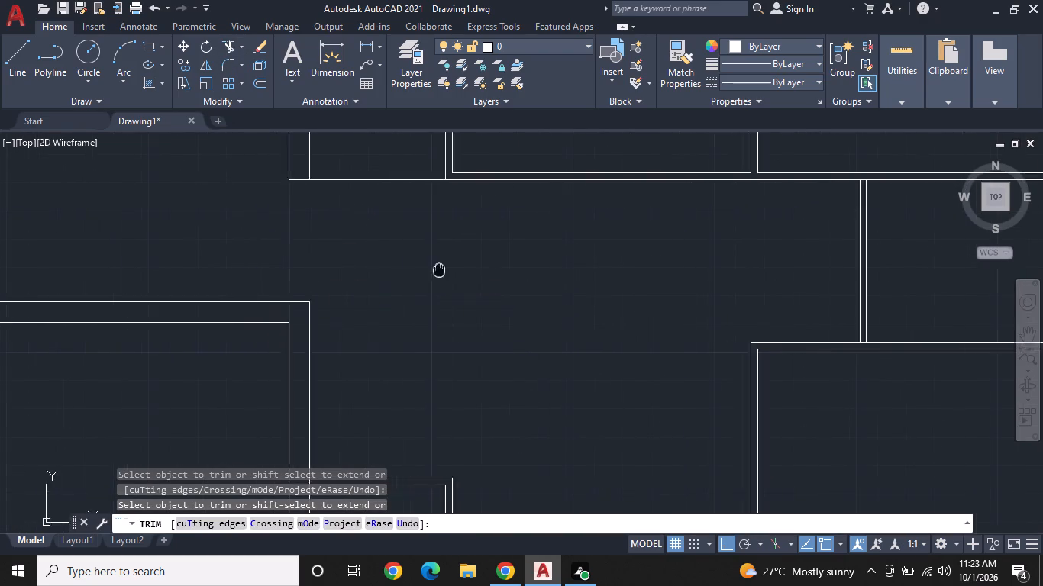
pyautogui.moveTo(447, 270); pyautogui.dragTo(605, 246, button='middle')
pyautogui.scroll(-1, 444, 244)
pyautogui.moveTo(443, 244); pyautogui.dragTo(457, 276, button='middle')
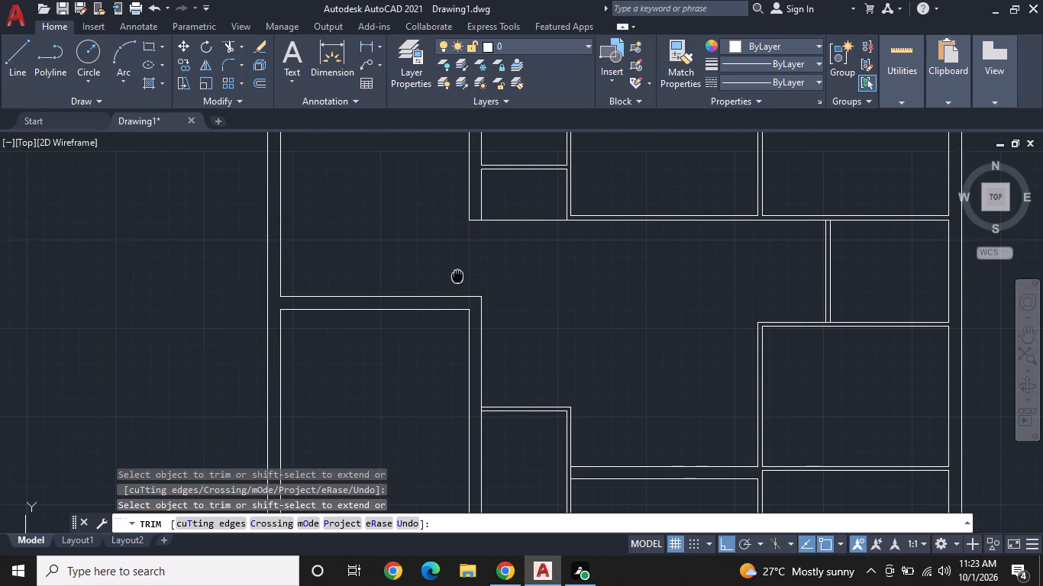
pyautogui.moveTo(457, 276); pyautogui.dragTo(458, 276, button='middle')
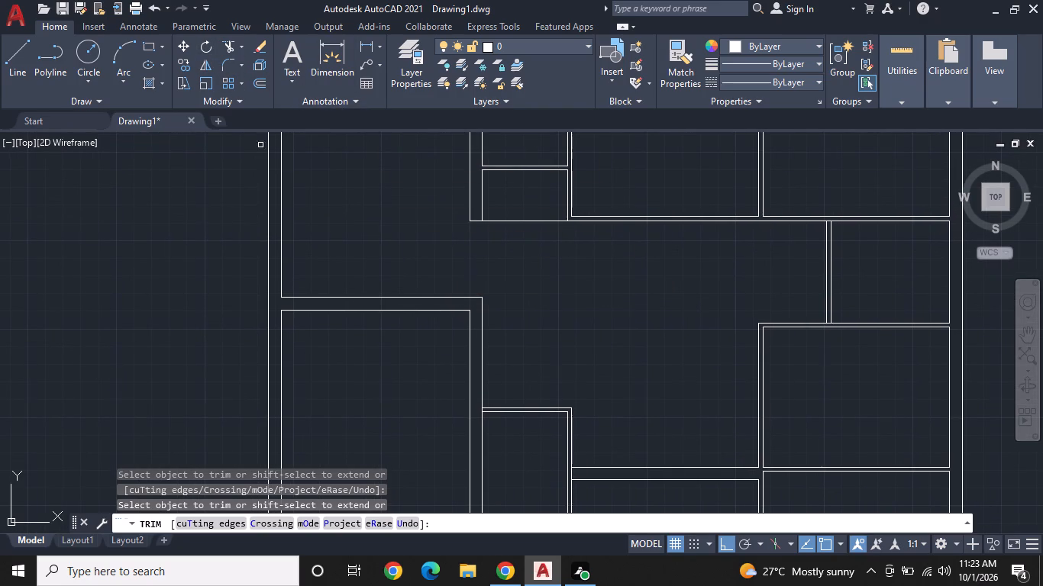
pyautogui.click(373, 312)
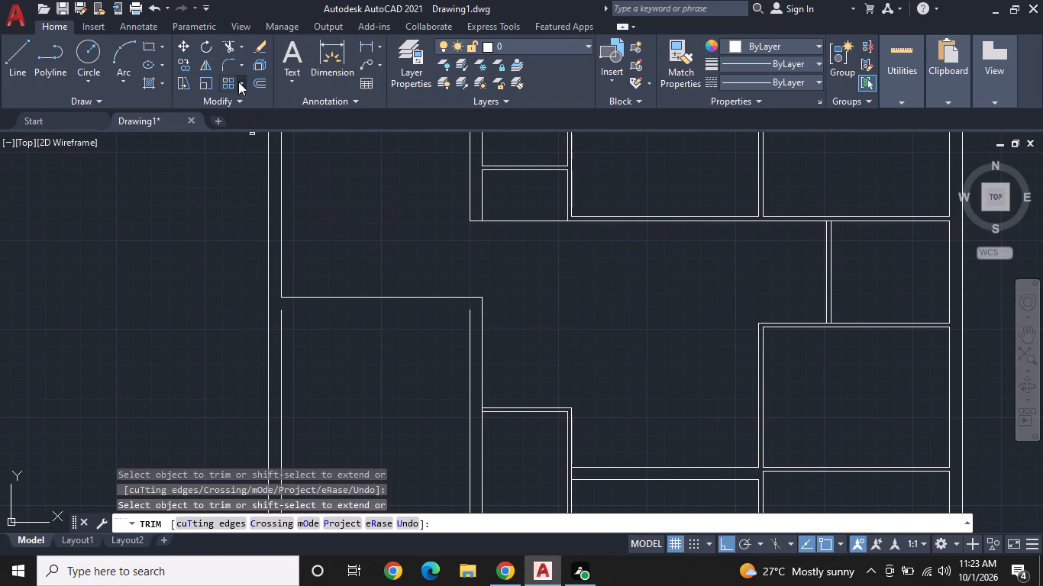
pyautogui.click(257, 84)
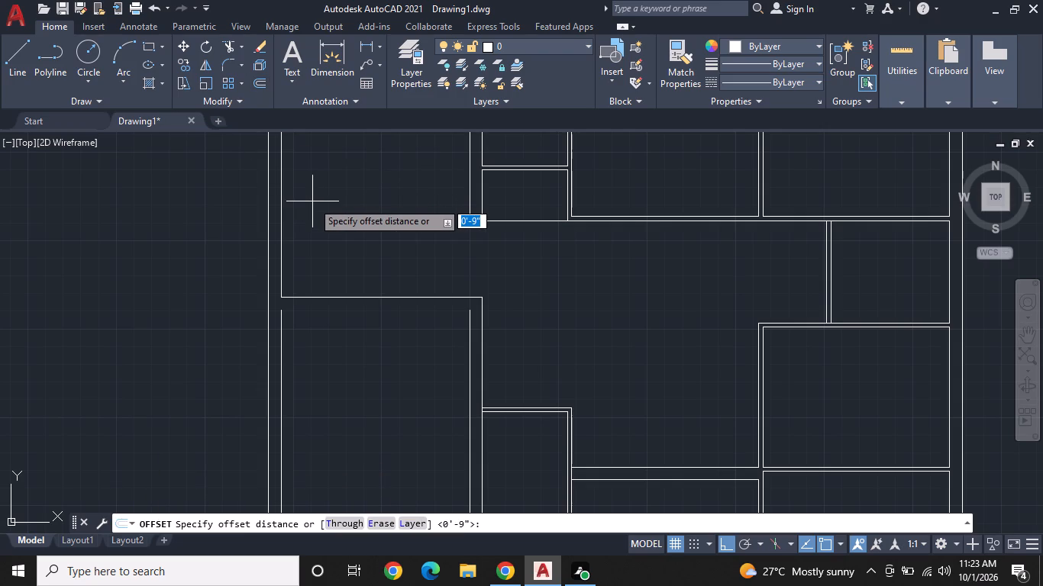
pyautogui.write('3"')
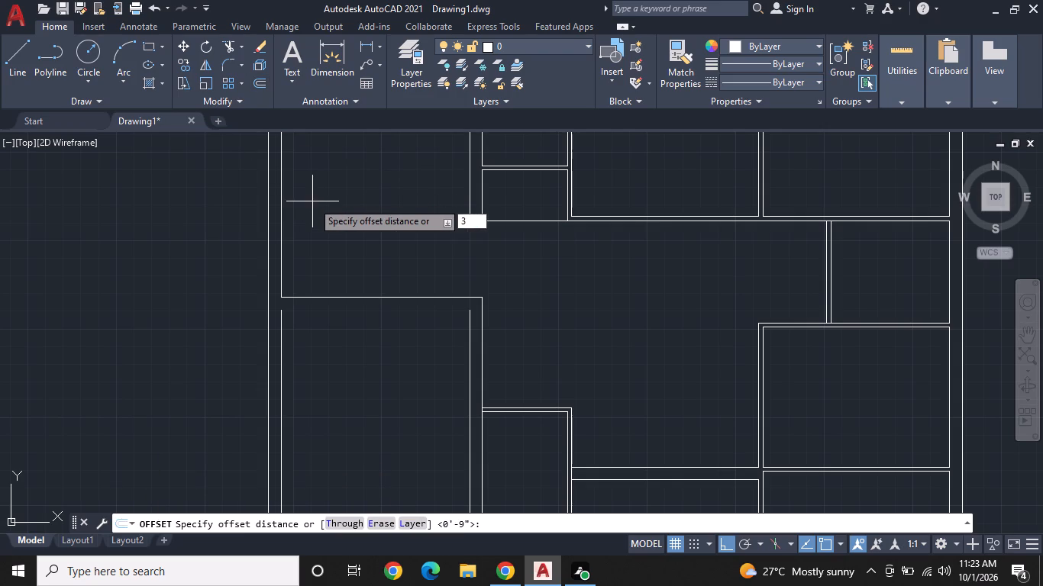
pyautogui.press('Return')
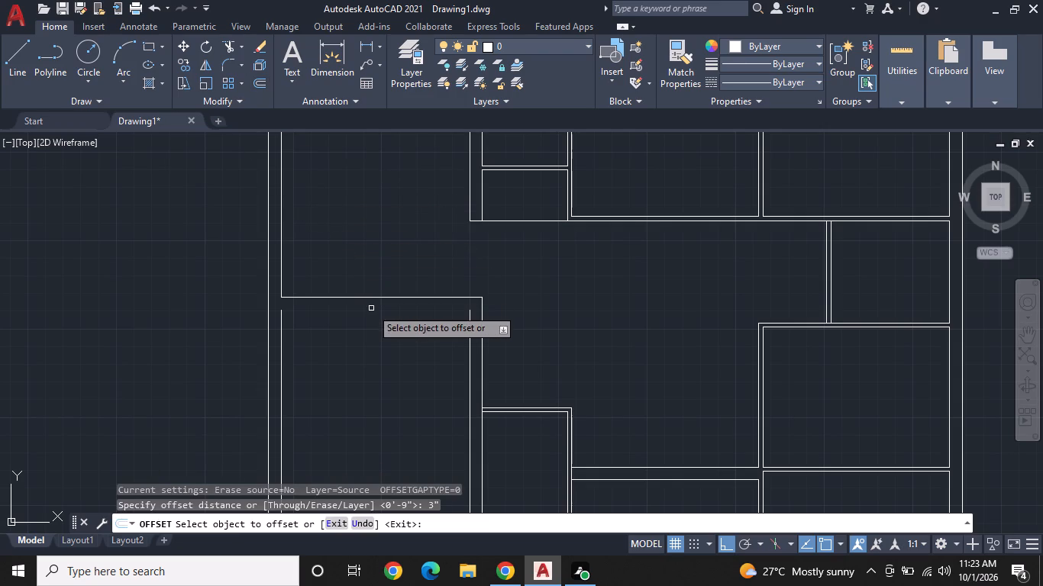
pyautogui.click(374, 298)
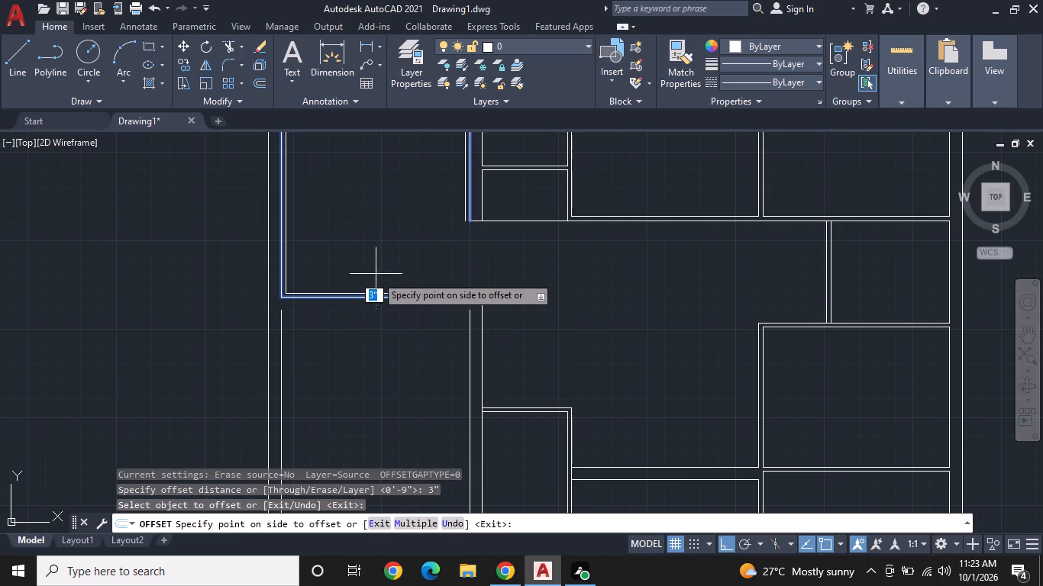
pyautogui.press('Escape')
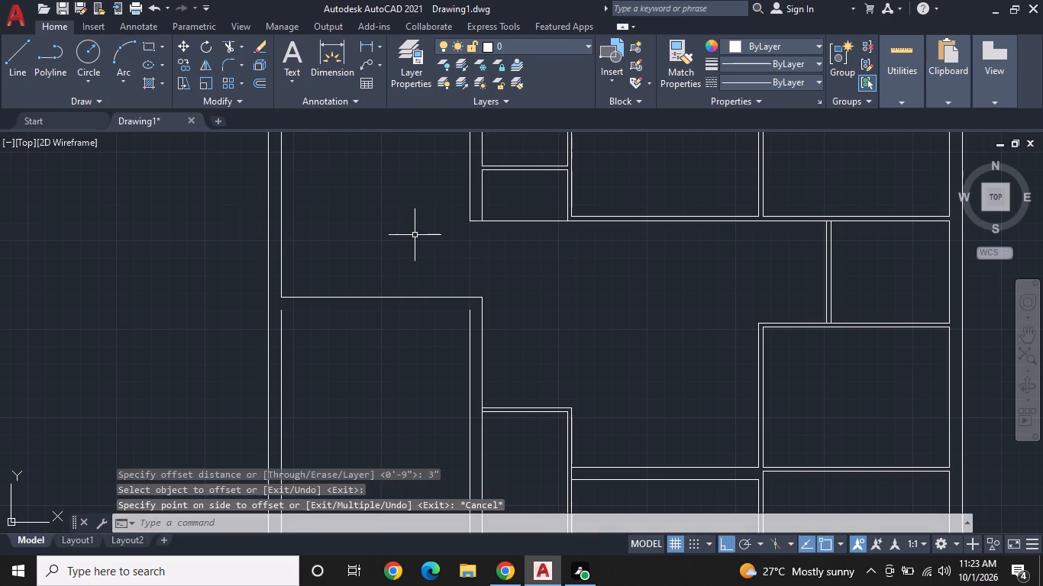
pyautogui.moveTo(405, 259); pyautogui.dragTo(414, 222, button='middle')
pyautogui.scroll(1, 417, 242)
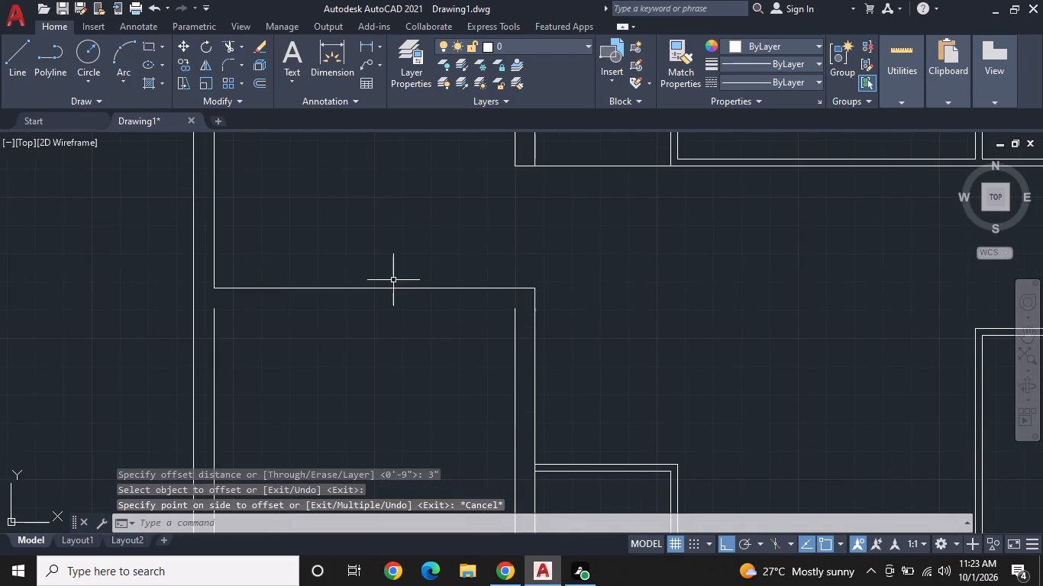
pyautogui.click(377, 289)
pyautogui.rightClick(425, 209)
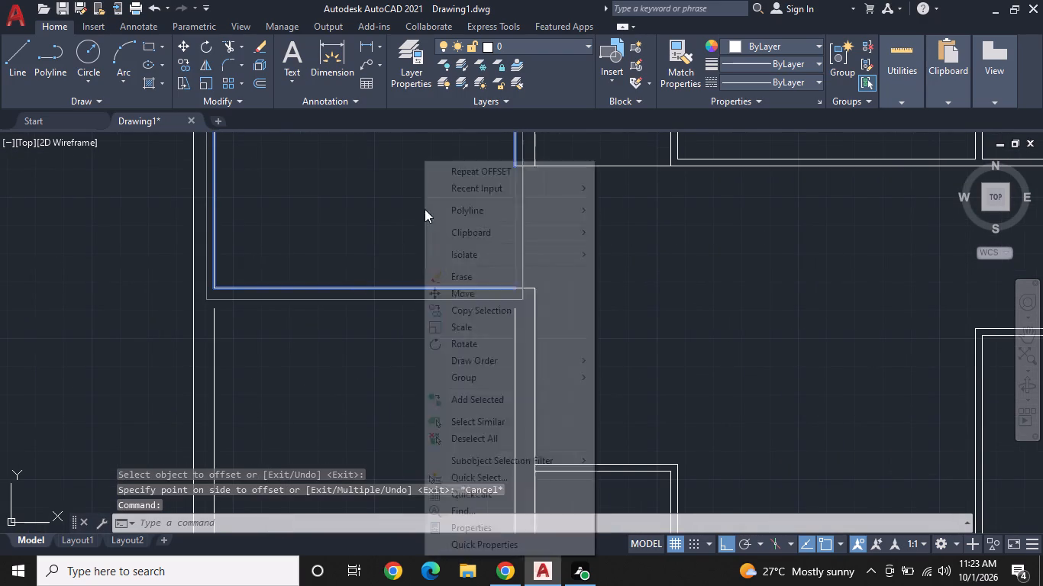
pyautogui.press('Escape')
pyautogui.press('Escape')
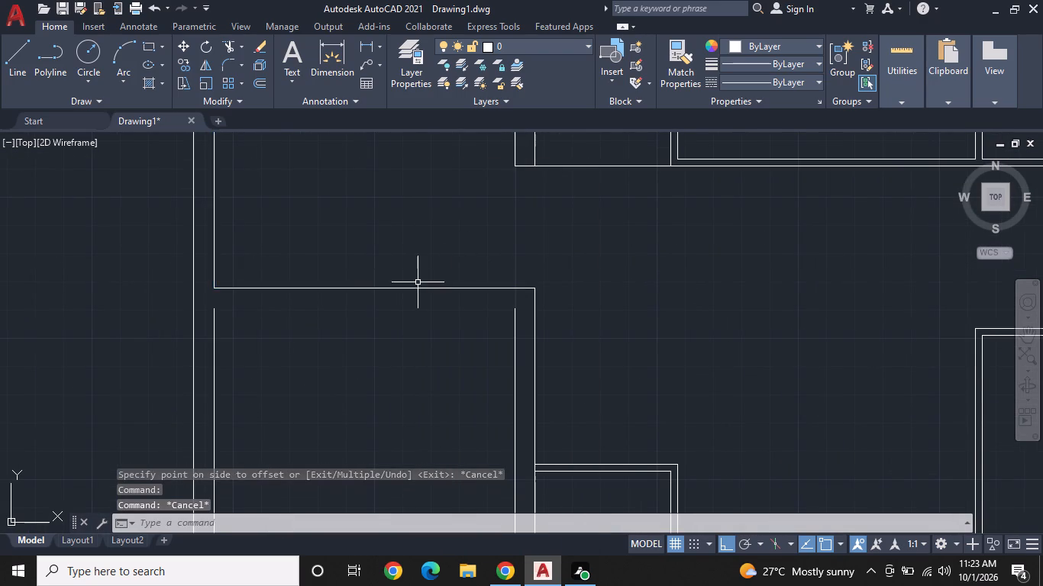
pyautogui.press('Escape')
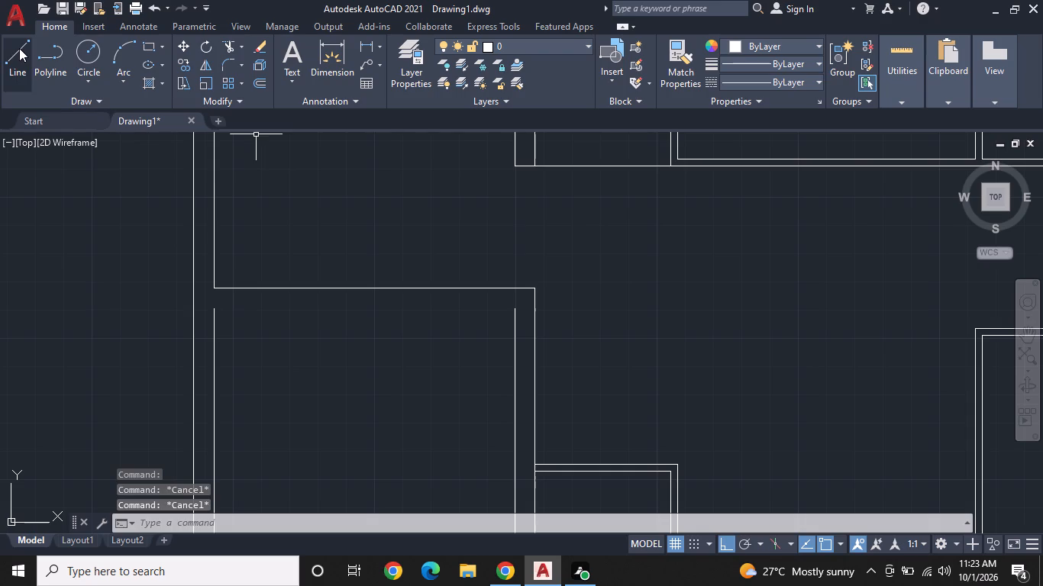
# Draw a line about 11' long over the upper left-hand room's bottom edge, between its left and right wall lines.
pyautogui.click(19, 48)
pyautogui.click(212, 289)
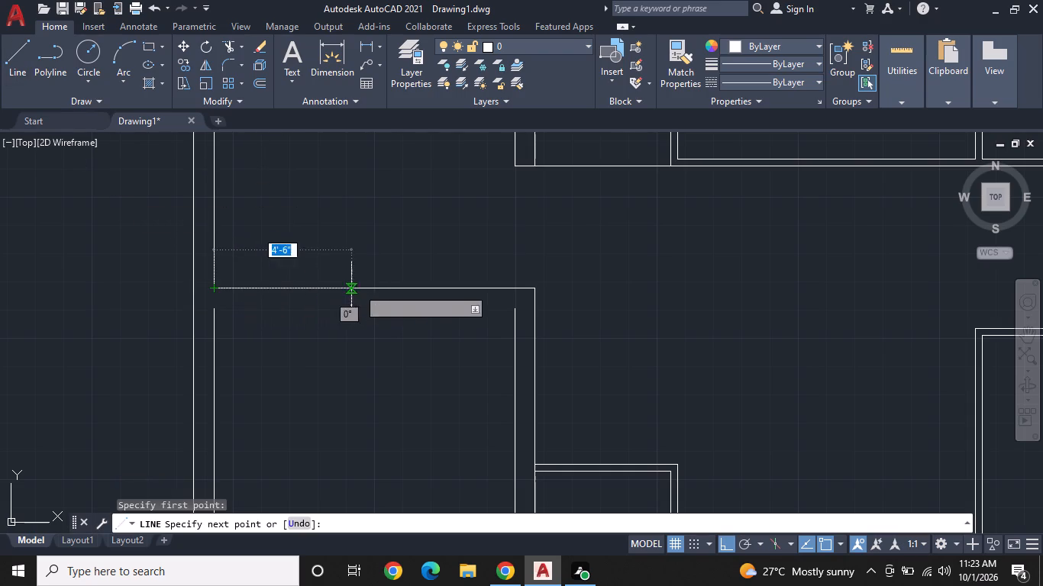
pyautogui.click(519, 287)
pyautogui.rightClick(519, 287)
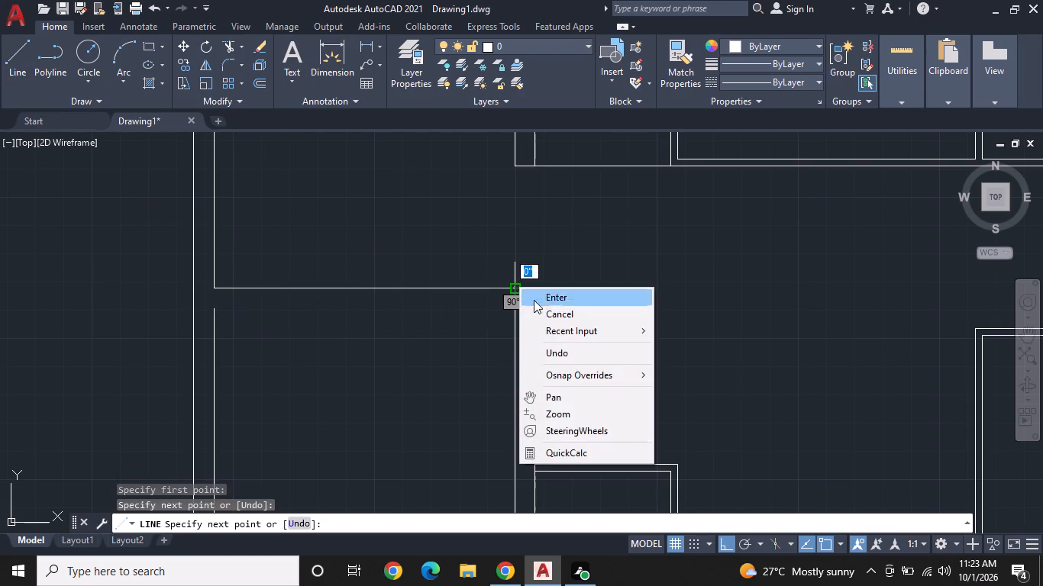
pyautogui.press('Escape')
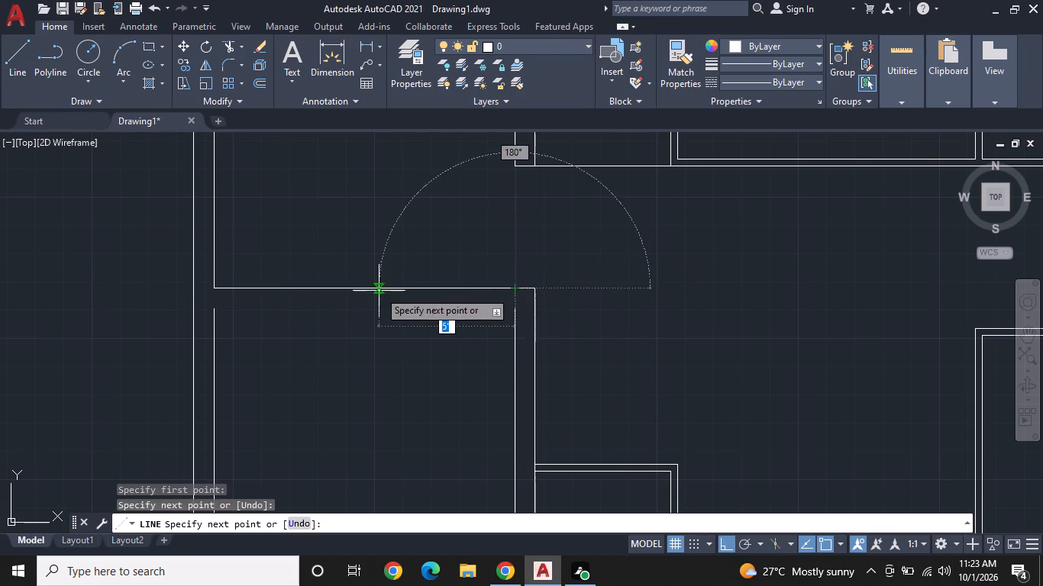
pyautogui.press('Escape')
# Shift the newly drawn line 3" down from the upper left-hand room's bottom edge by its midpoint grip.
pyautogui.click(383, 287)
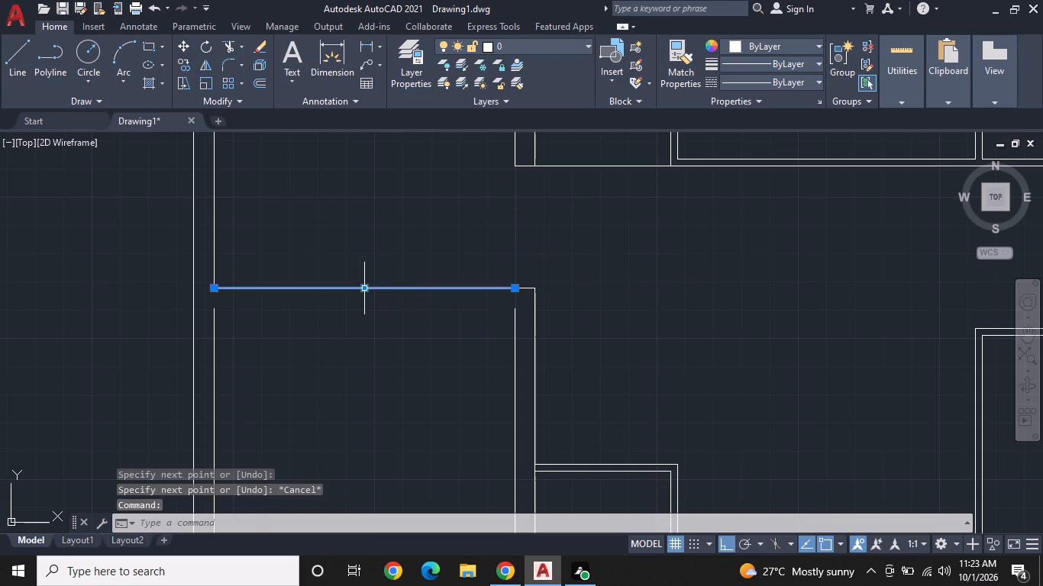
pyautogui.click(367, 287)
pyautogui.write('3"')
pyautogui.press('Return')
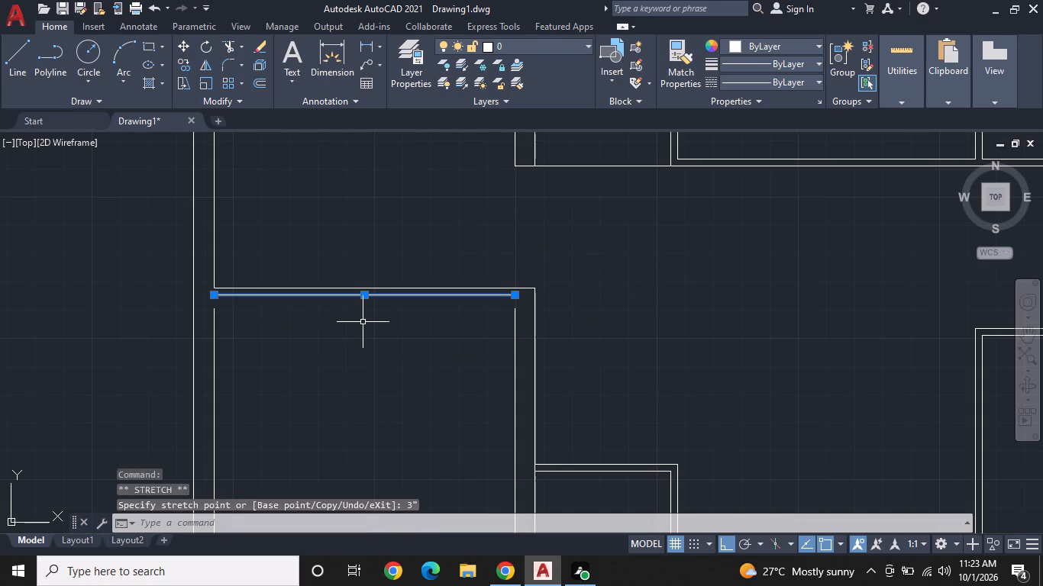
pyautogui.press('Escape')
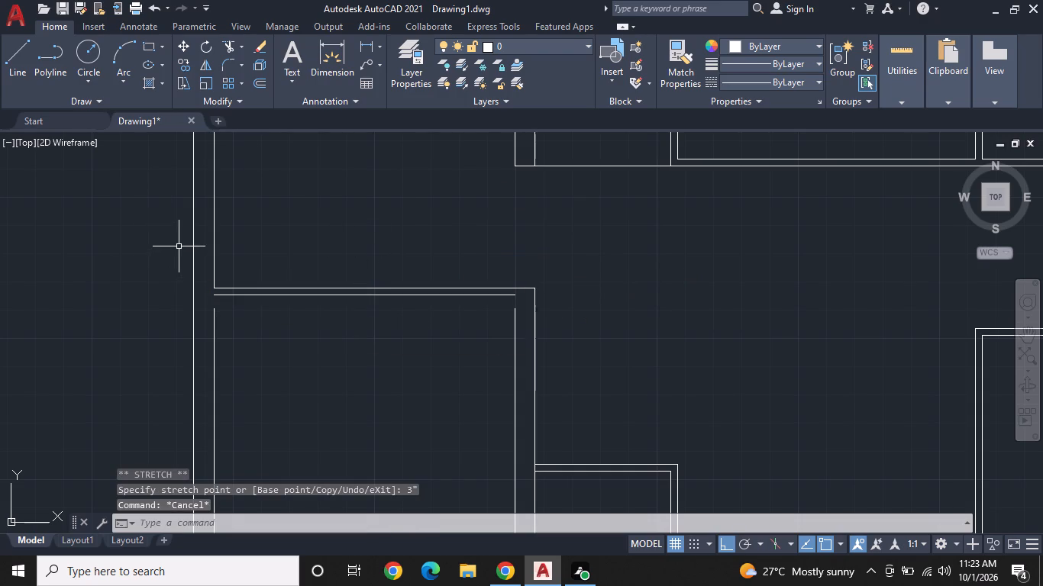
# Extend the lower left-hand room's inner left and right wall lines up to the new partition line.
pyautogui.write('EX')
pyautogui.press('space')
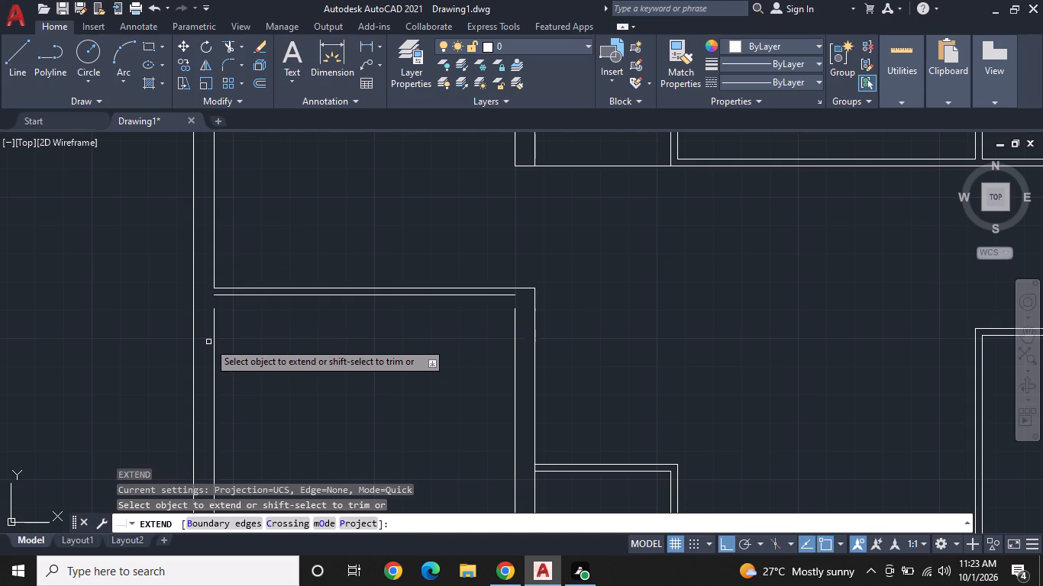
pyautogui.click(215, 333)
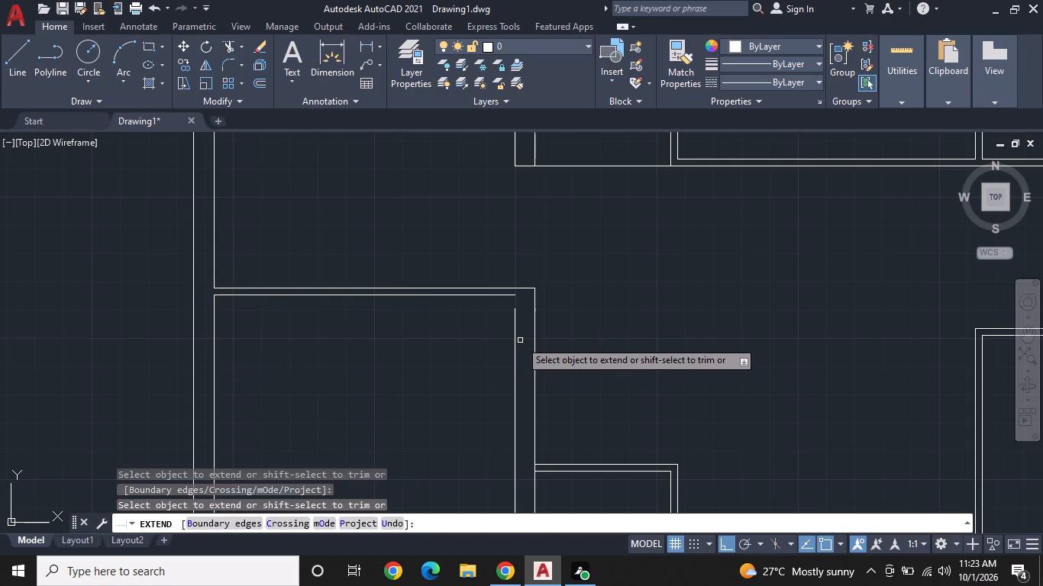
pyautogui.click(515, 345)
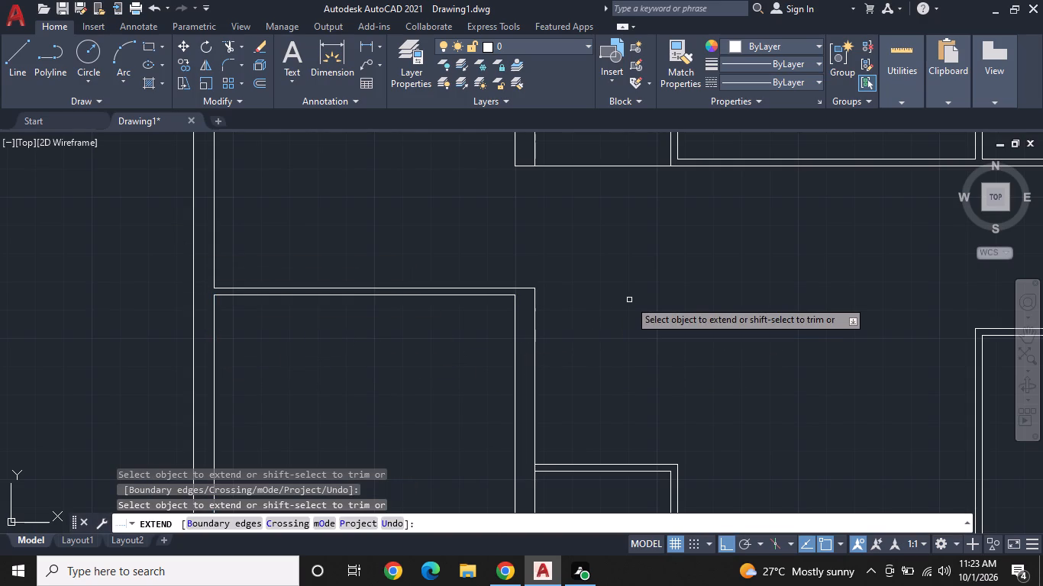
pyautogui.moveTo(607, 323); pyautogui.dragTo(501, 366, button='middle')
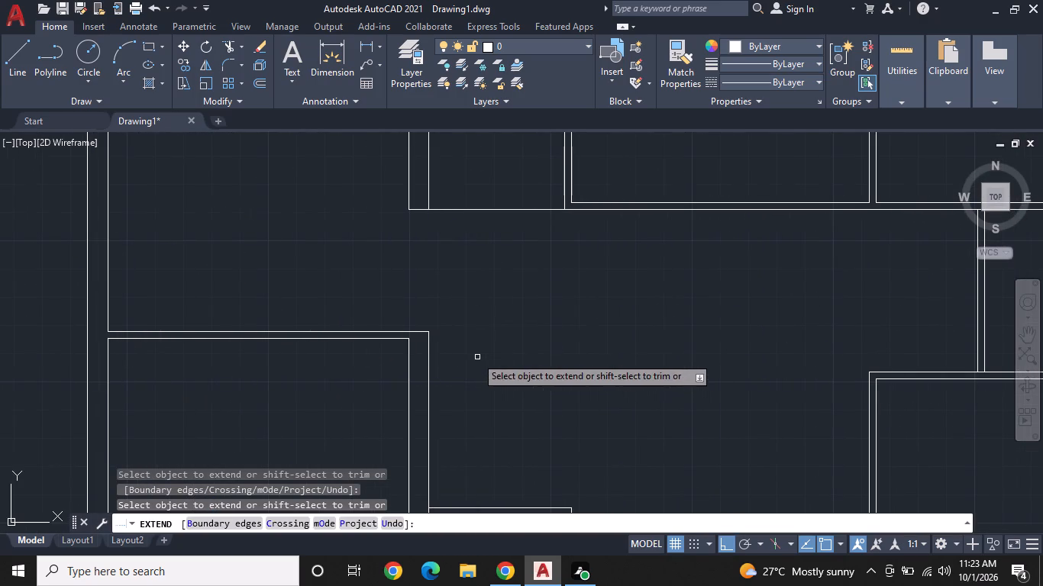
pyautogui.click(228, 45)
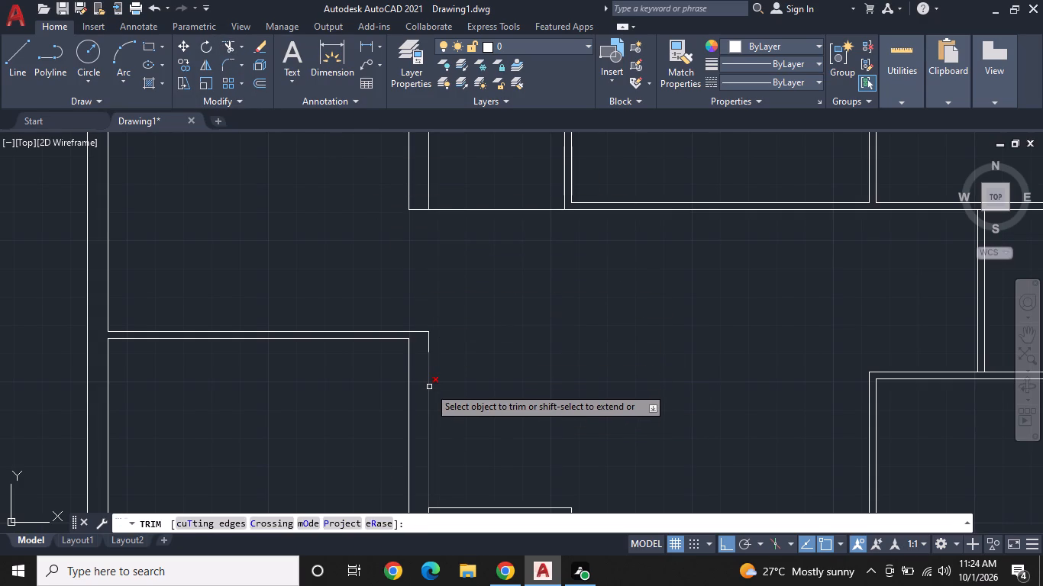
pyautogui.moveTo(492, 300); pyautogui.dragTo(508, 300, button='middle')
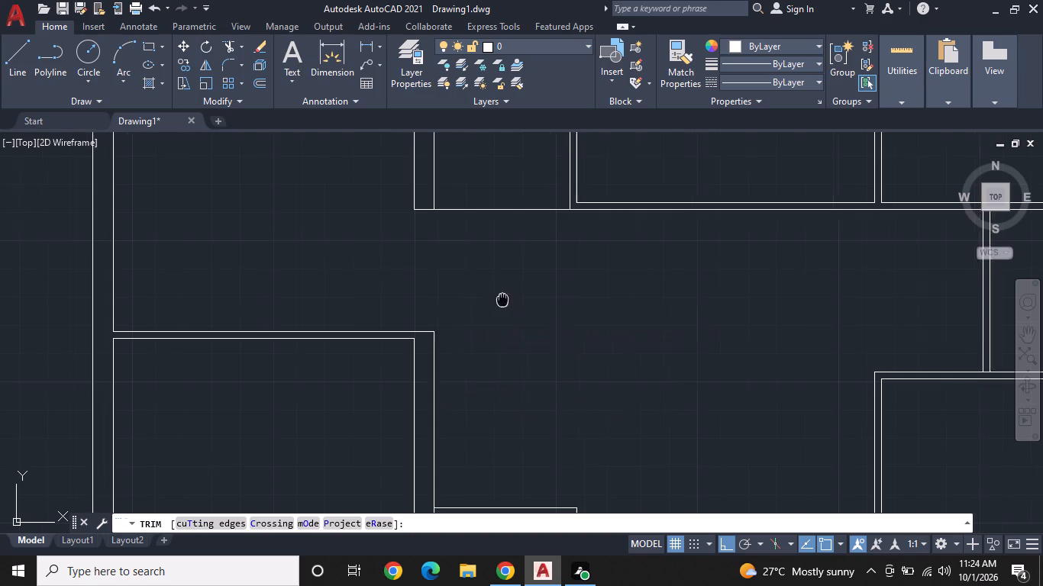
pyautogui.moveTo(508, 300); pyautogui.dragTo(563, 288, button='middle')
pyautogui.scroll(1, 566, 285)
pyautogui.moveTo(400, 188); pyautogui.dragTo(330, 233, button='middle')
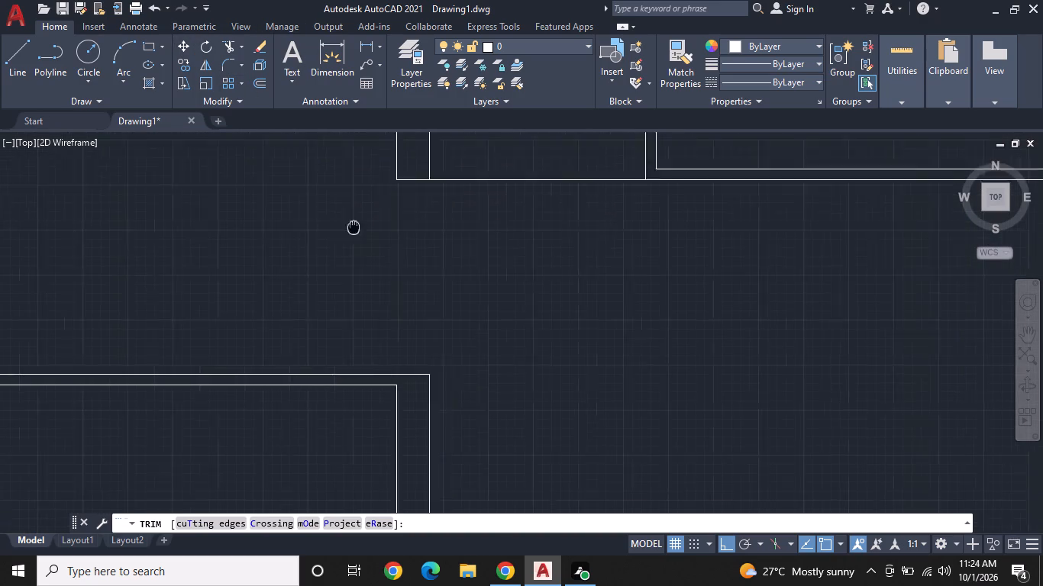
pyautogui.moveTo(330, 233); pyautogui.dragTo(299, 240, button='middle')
# Load the ACAD_ISO02W100 ISO dash linetype and make it the current linetype.
pyautogui.click(783, 79)
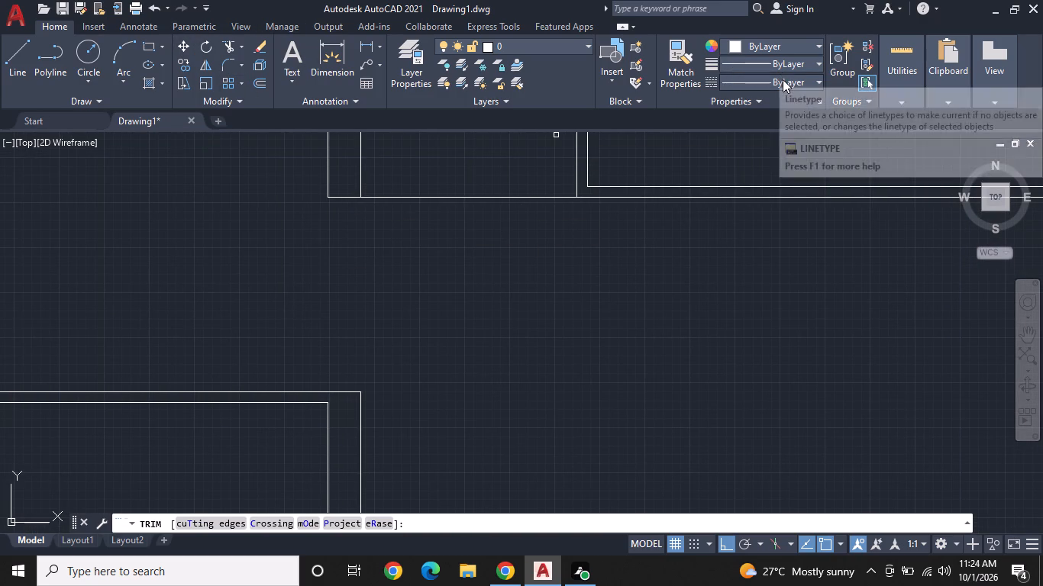
pyautogui.click(741, 156)
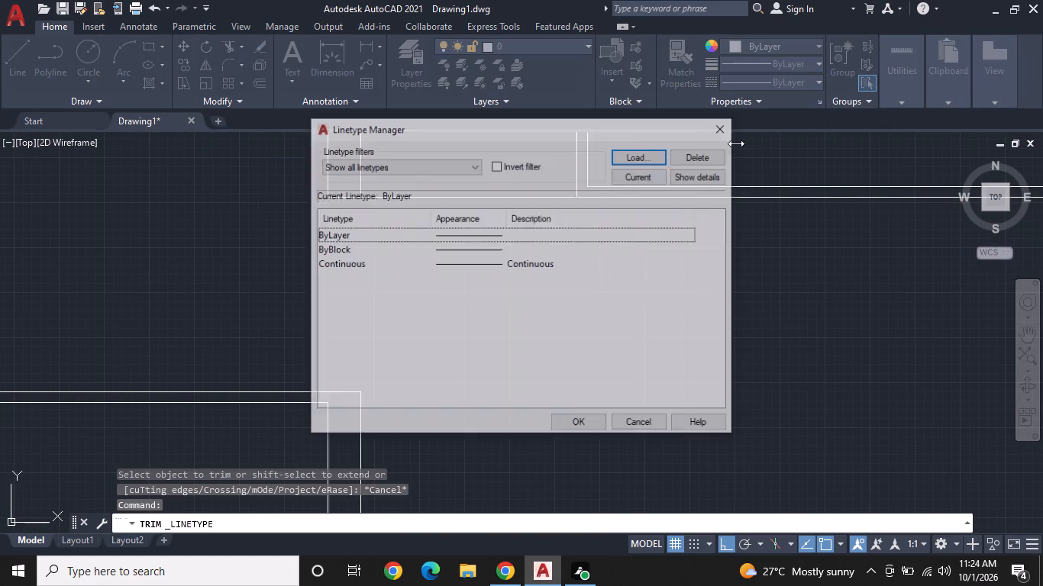
pyautogui.click(635, 147)
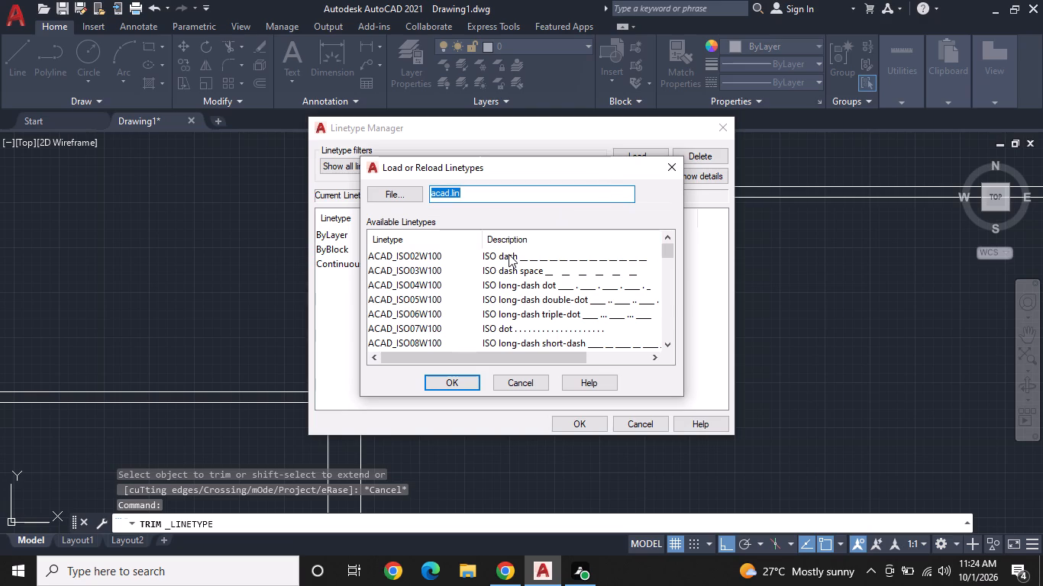
pyautogui.click(509, 254)
pyautogui.click(446, 390)
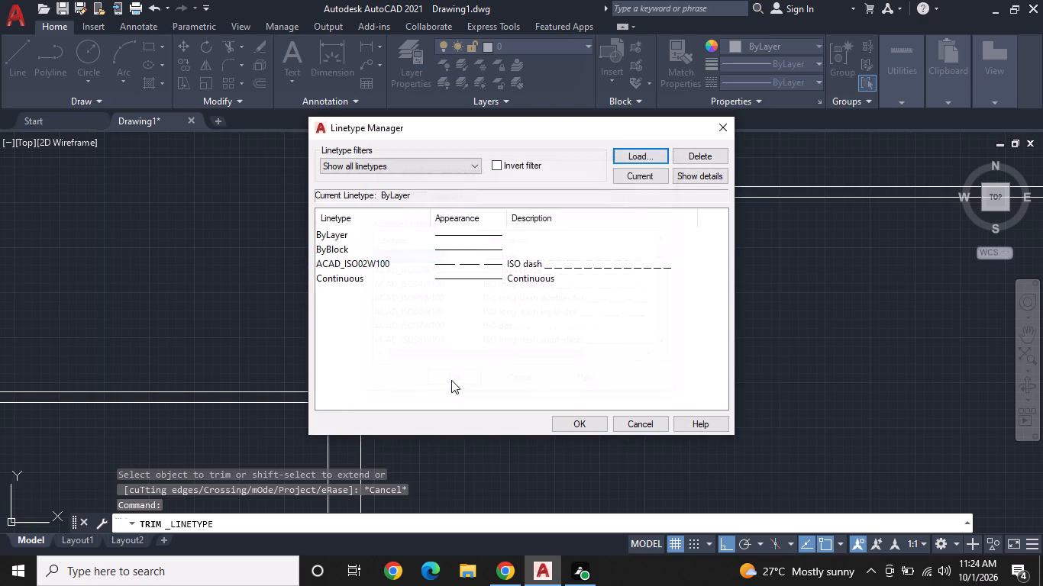
pyautogui.click(558, 261)
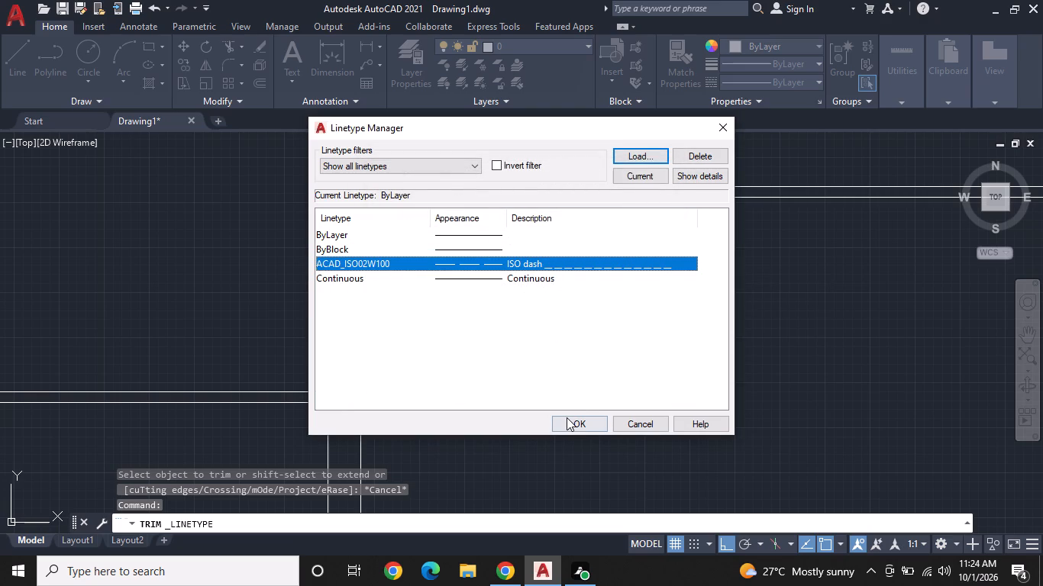
pyautogui.click(567, 417)
pyautogui.click(786, 85)
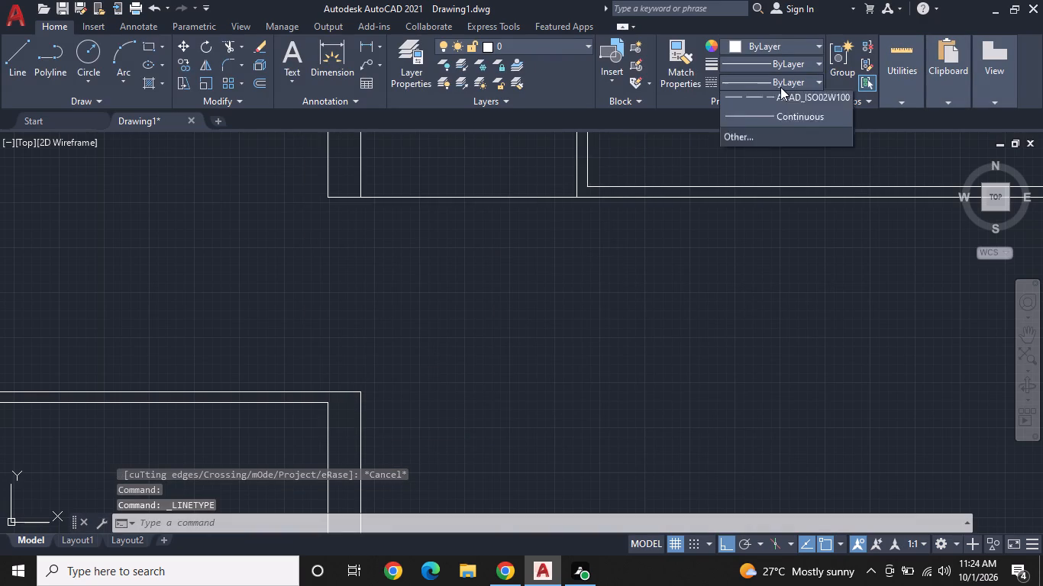
pyautogui.click(728, 139)
# Draw two dashed vertical lines continuing both wall faces from the upper wall end down to the lower left-hand room's top partition line.
pyautogui.click(35, 40)
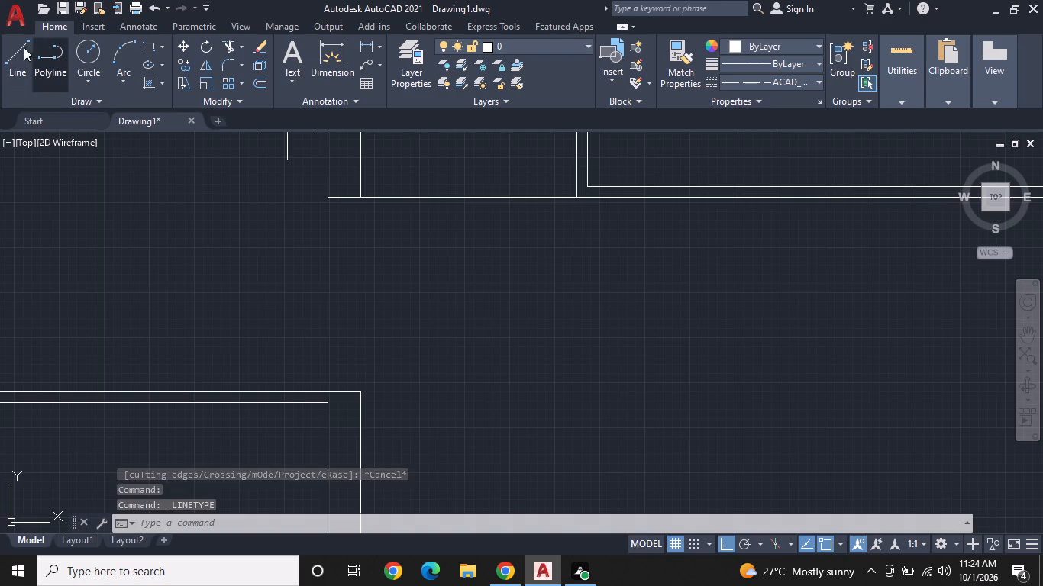
pyautogui.click(6, 55)
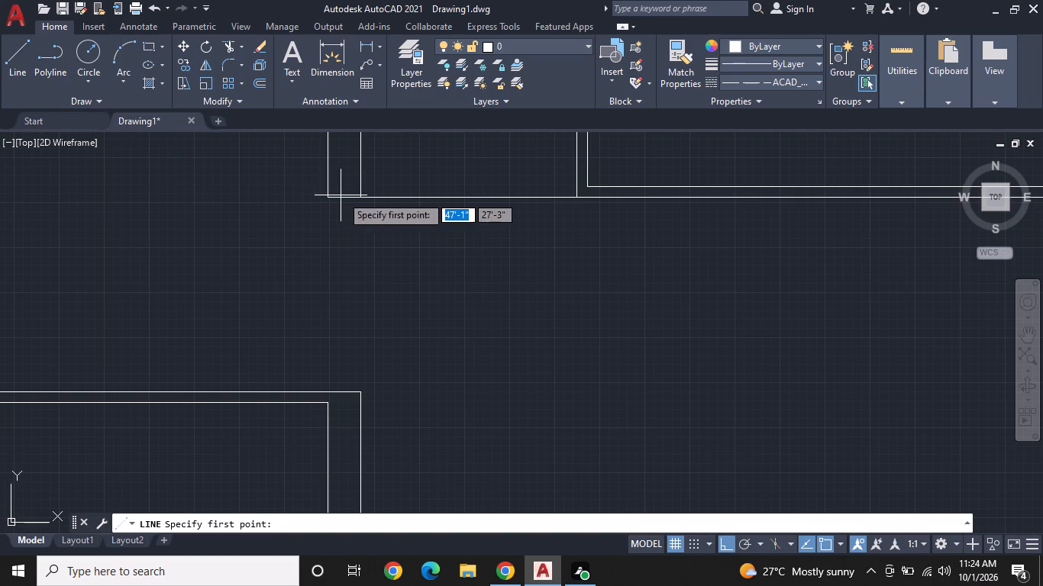
pyautogui.moveTo(359, 198); pyautogui.dragTo(357, 224)
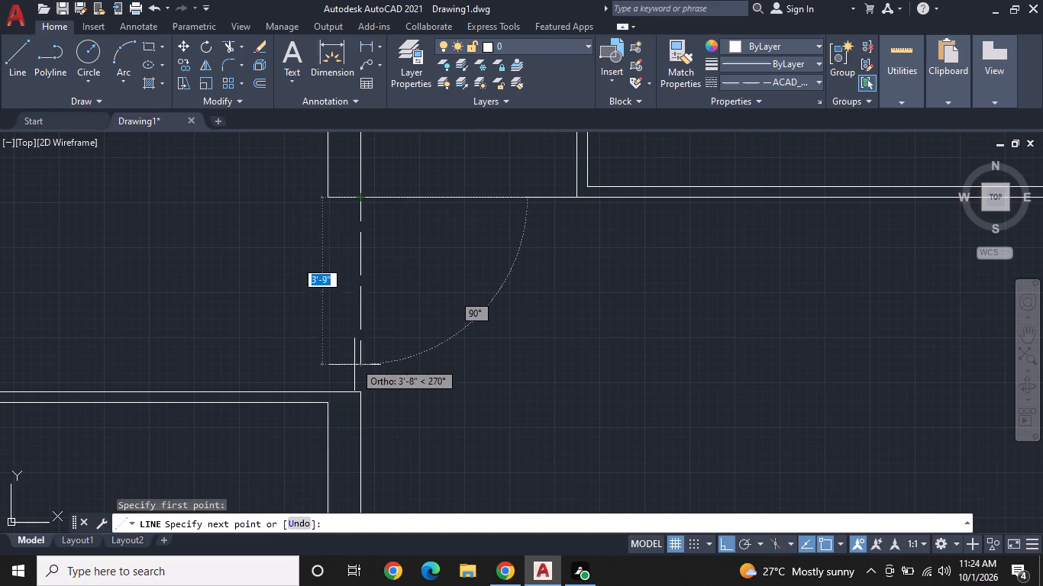
pyautogui.click(360, 394)
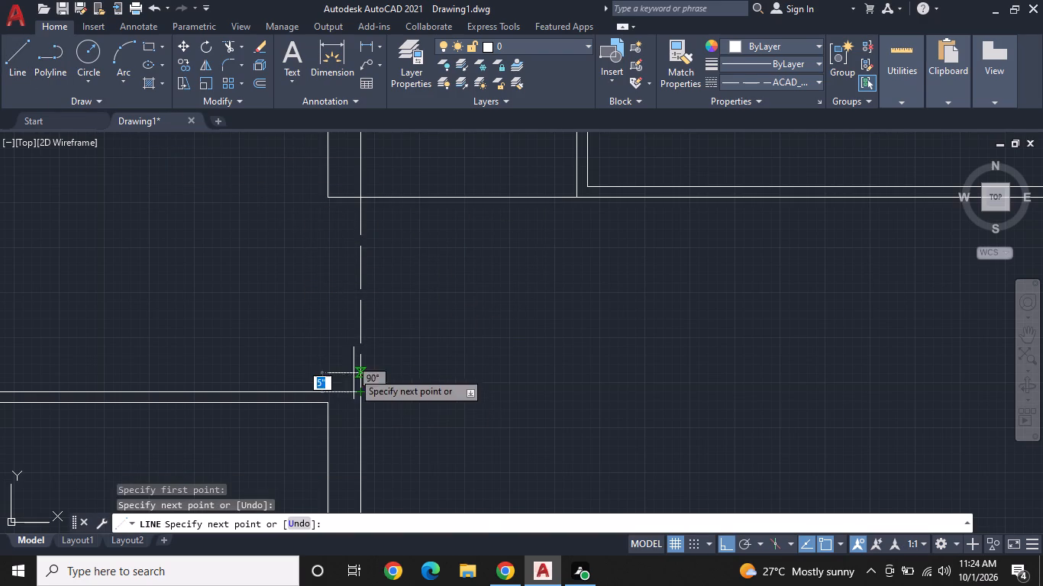
pyautogui.rightClick(350, 362)
pyautogui.click(402, 391)
pyautogui.rightClick(345, 237)
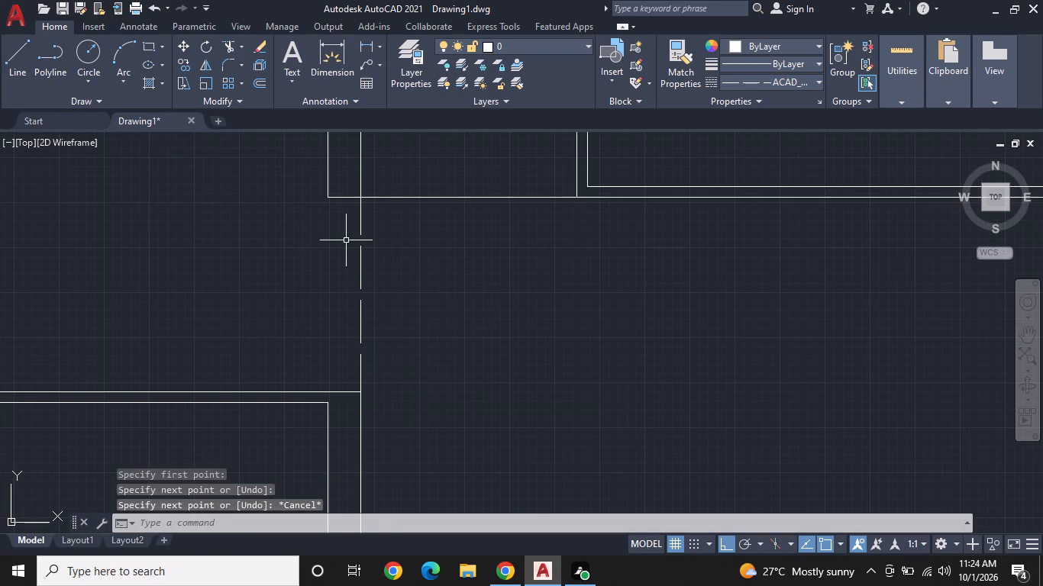
pyautogui.click(367, 240)
pyautogui.click(323, 198)
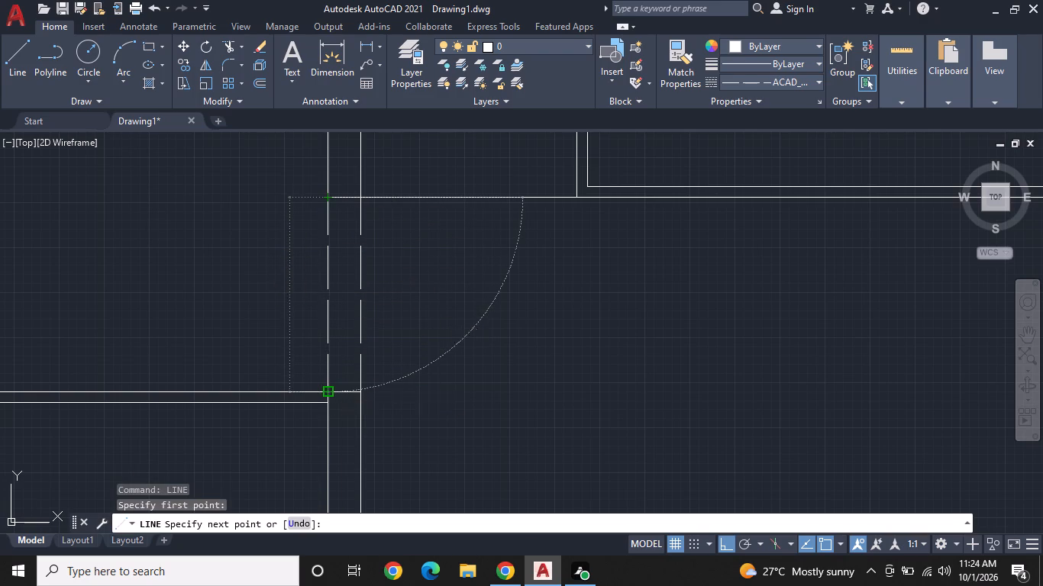
pyautogui.click(330, 388)
pyautogui.rightClick(327, 385)
pyautogui.click(377, 240)
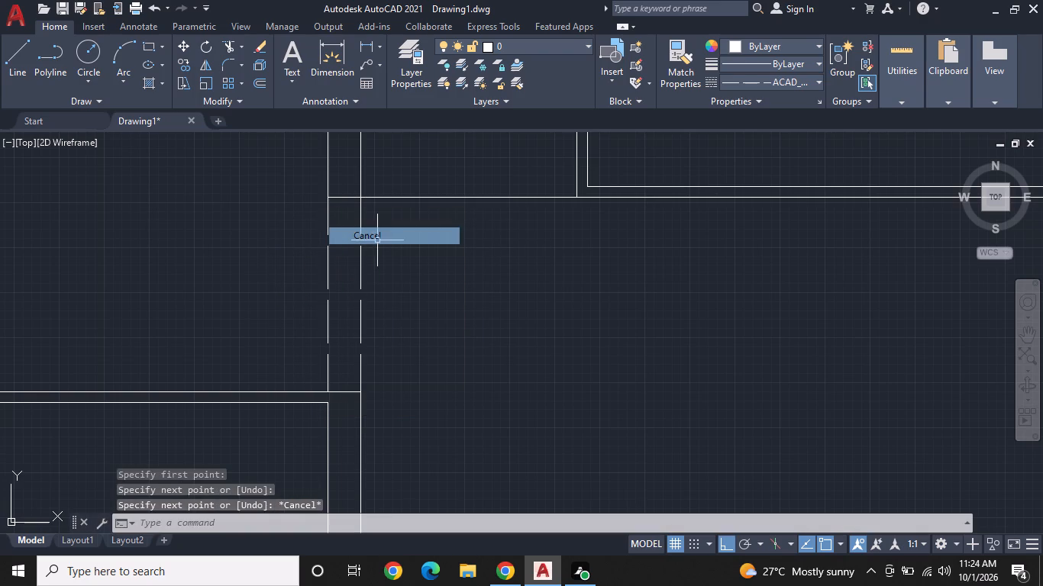
# Draw a short horizontal line across the left partition wall of the right-hand room, slightly below the wall's middle.
pyautogui.moveTo(411, 240); pyautogui.dragTo(328, 189, button='middle')
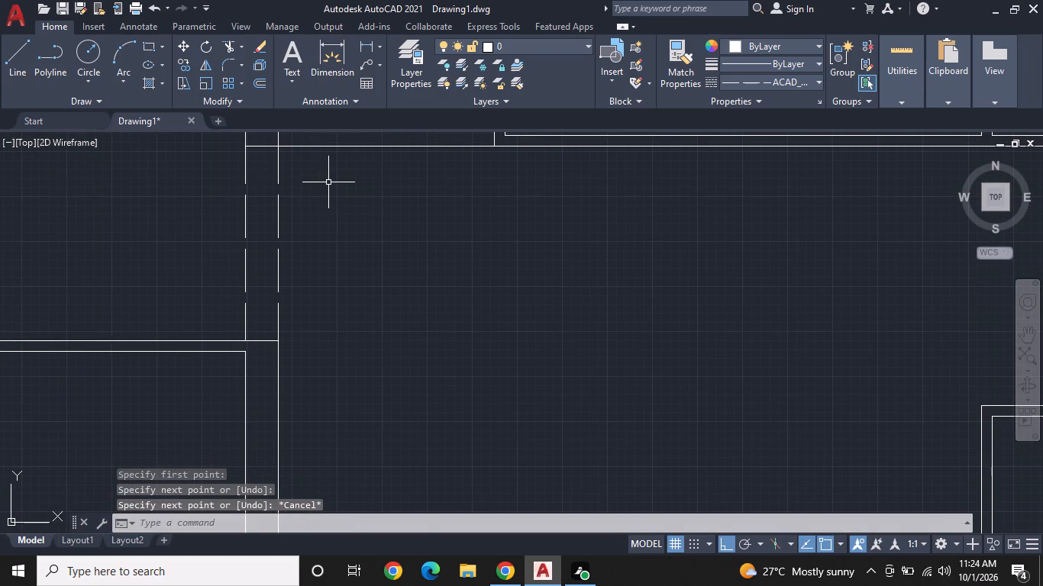
pyautogui.moveTo(341, 335); pyautogui.dragTo(334, 246, button='middle')
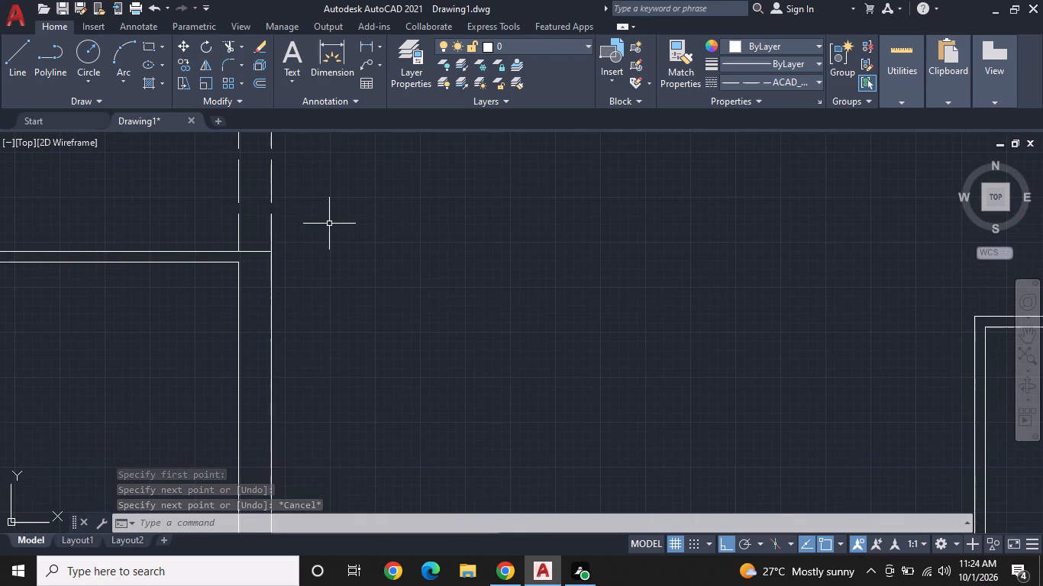
pyautogui.moveTo(343, 294); pyautogui.dragTo(386, 233, button='middle')
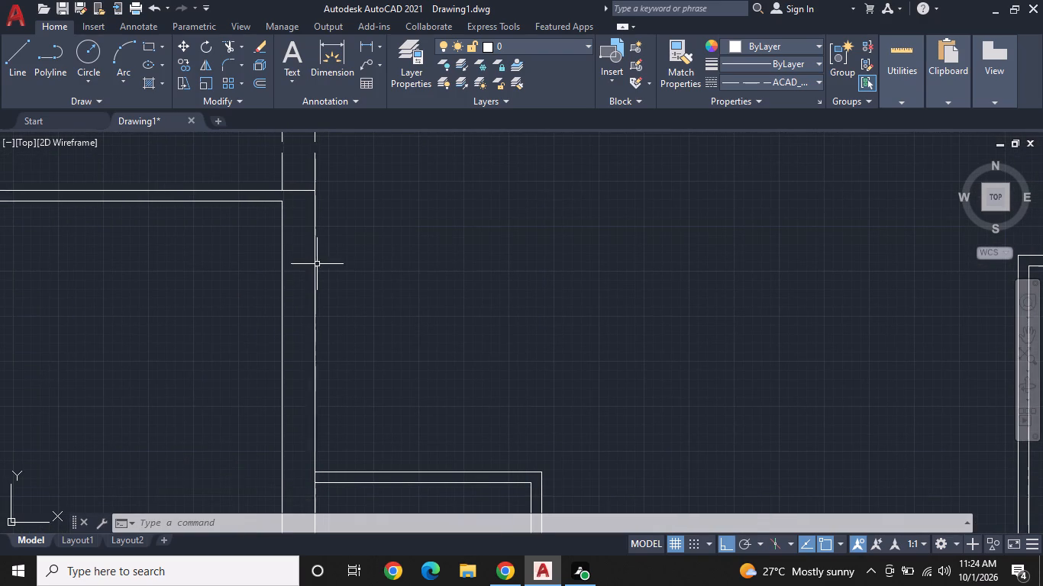
pyautogui.scroll(-1, 320, 265)
pyautogui.moveTo(372, 265); pyautogui.dragTo(302, 307, button='middle')
pyautogui.middleClick(302, 307)
pyautogui.scroll(-1, 373, 295)
pyautogui.moveTo(404, 301); pyautogui.dragTo(235, 287, button='middle')
pyautogui.scroll(1, 421, 324)
pyautogui.moveTo(444, 333); pyautogui.dragTo(428, 283, button='middle')
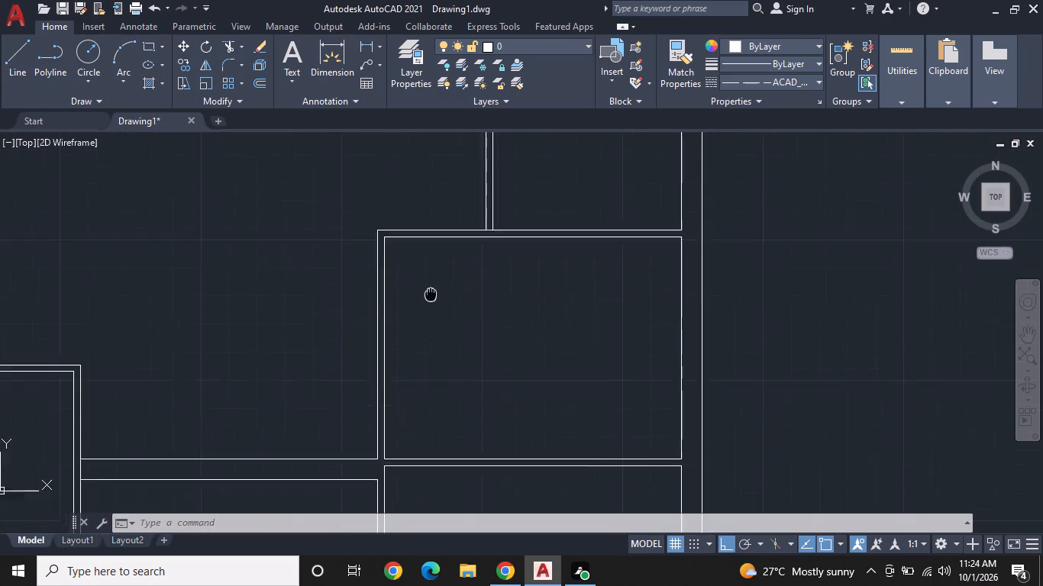
pyautogui.moveTo(428, 283); pyautogui.dragTo(421, 256, button='middle')
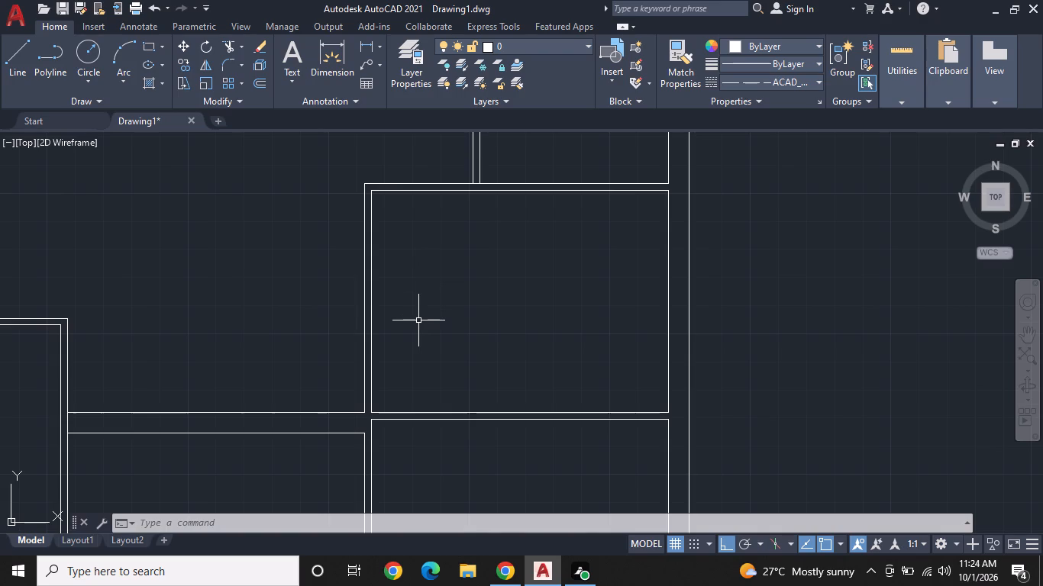
pyautogui.moveTo(382, 342); pyautogui.dragTo(372, 240, button='middle')
pyautogui.scroll(1, 372, 240)
pyautogui.moveTo(373, 237); pyautogui.dragTo(370, 283, button='middle')
pyautogui.middleClick(370, 283)
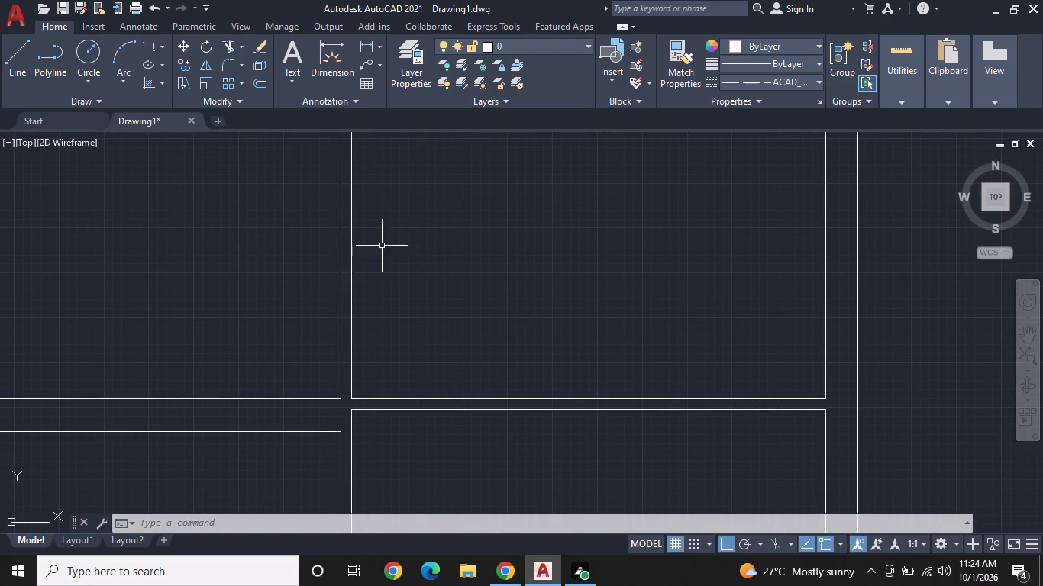
pyautogui.click(8, 57)
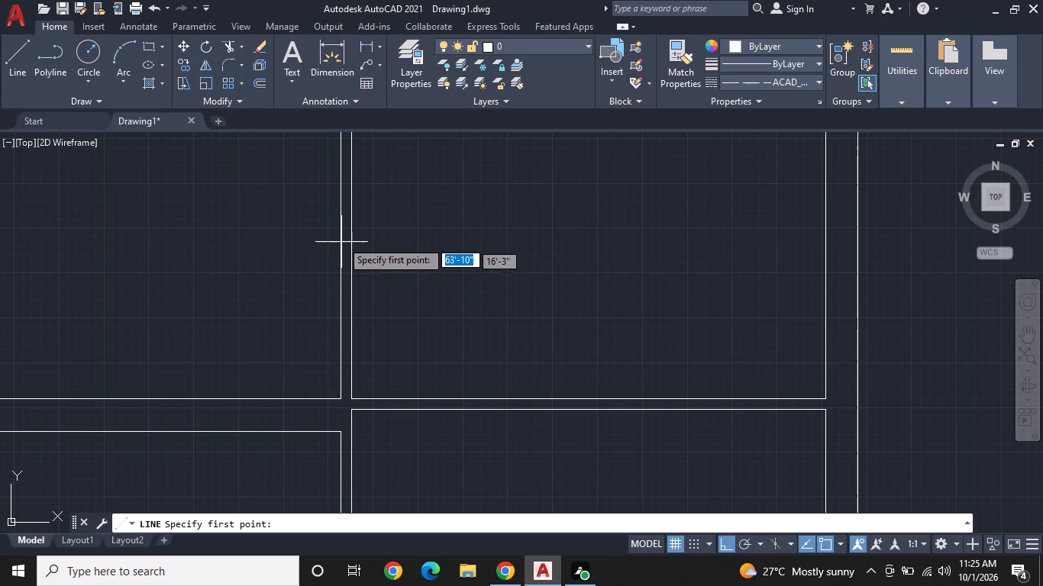
pyautogui.click(341, 260)
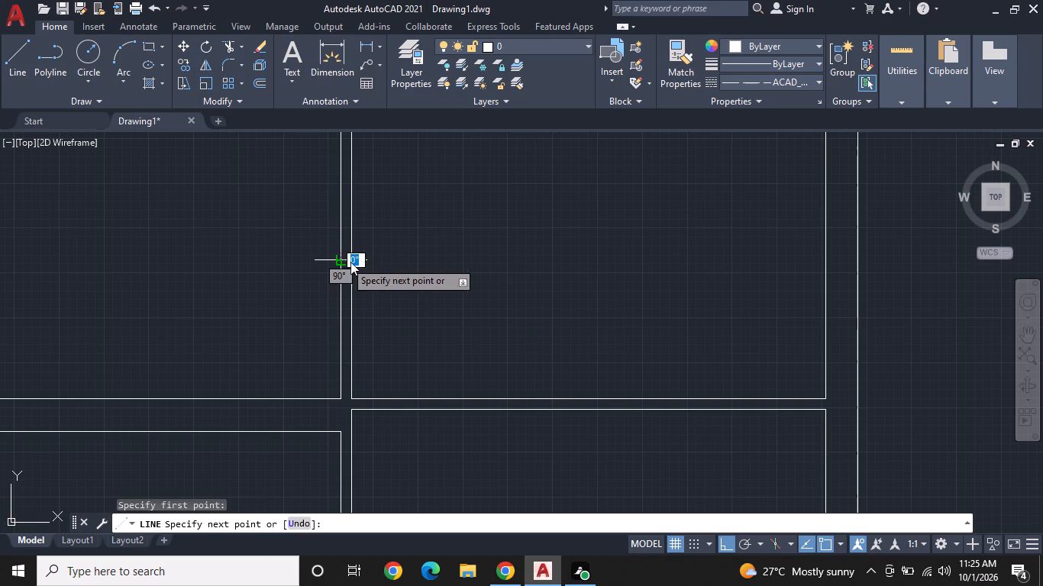
pyautogui.click(355, 262)
pyautogui.rightClick(355, 262)
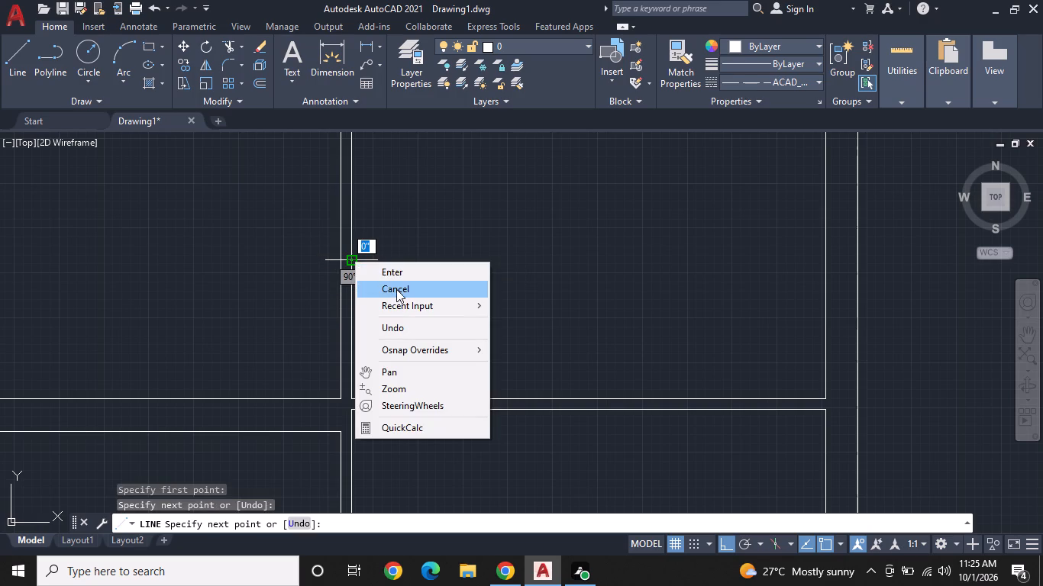
pyautogui.click(396, 289)
# Shift the short cross line down along the right-hand room's left partition wall by its midpoint grip.
pyautogui.moveTo(393, 248); pyautogui.dragTo(367, 391, button='middle')
pyautogui.middleClick(366, 393)
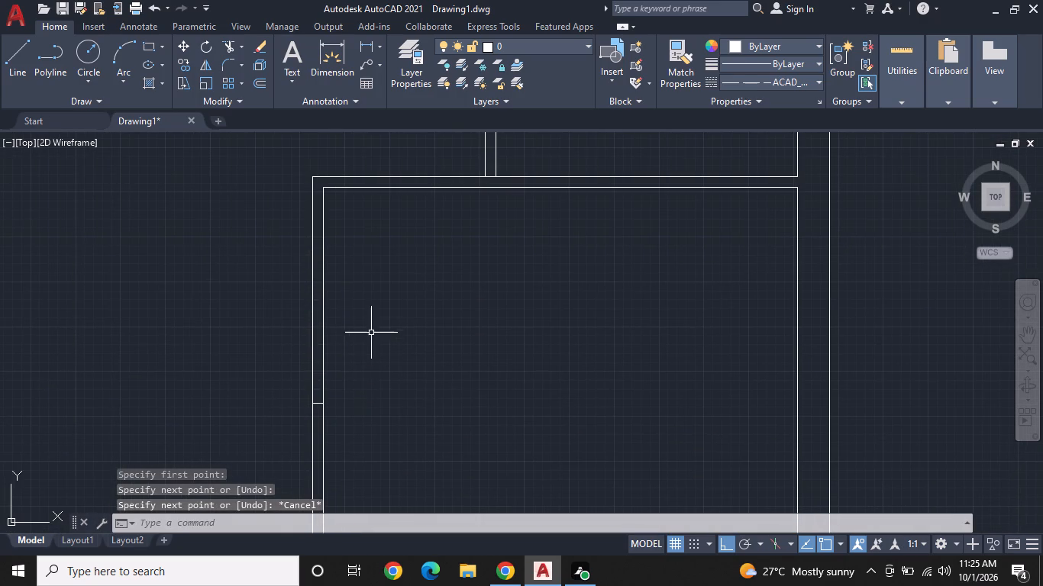
pyautogui.moveTo(376, 330); pyautogui.dragTo(415, 327, button='middle')
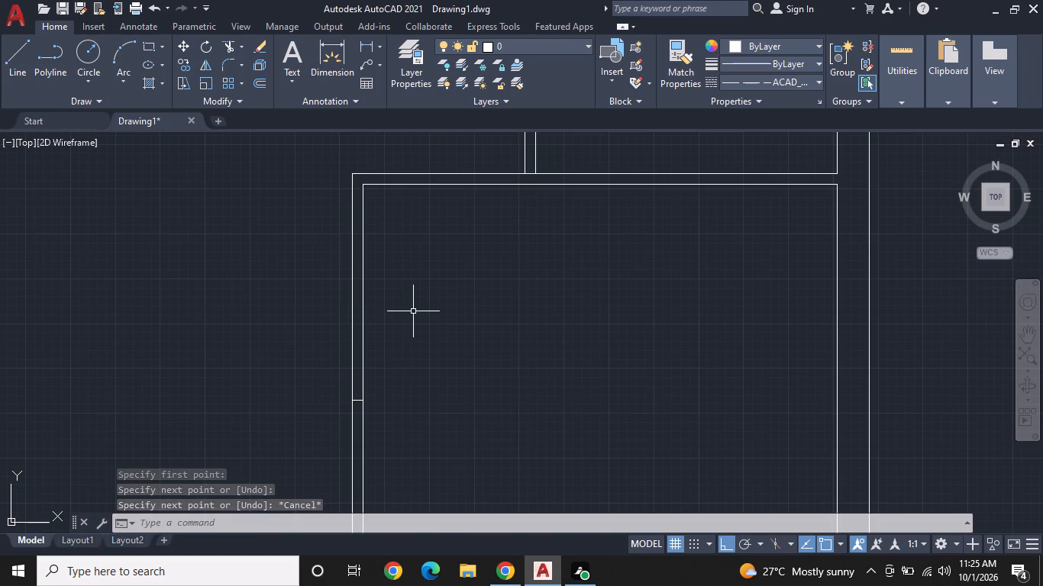
pyautogui.moveTo(391, 301); pyautogui.dragTo(392, 275, button='middle')
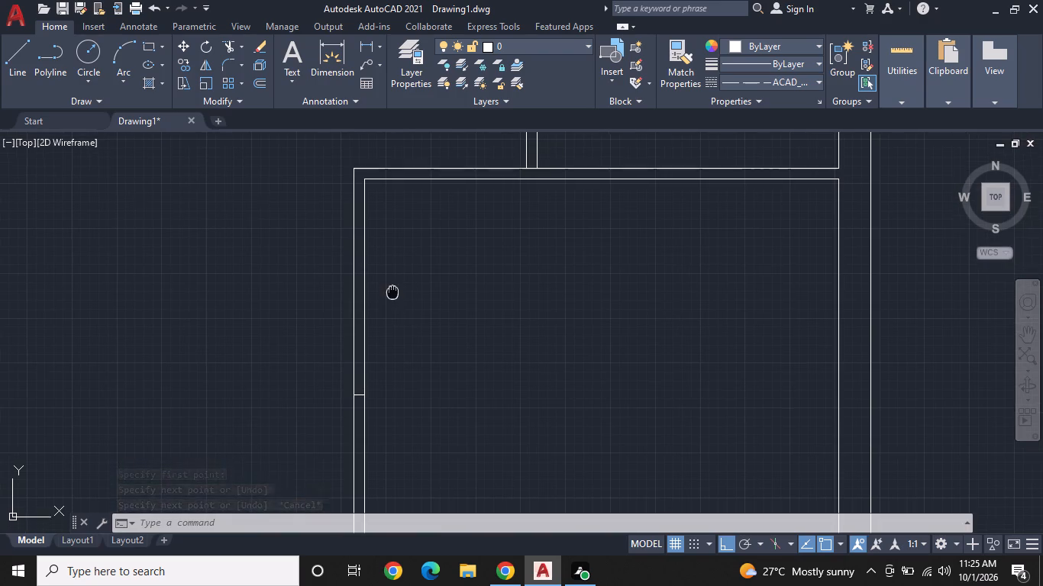
pyautogui.moveTo(392, 275); pyautogui.dragTo(392, 253, button='middle')
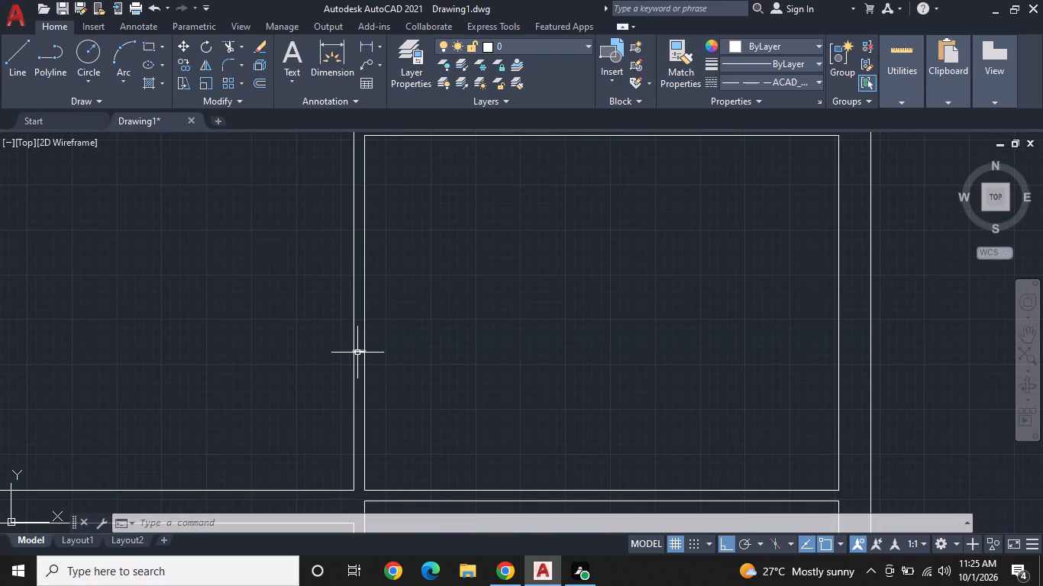
pyautogui.click(357, 352)
pyautogui.scroll(4, 357, 353)
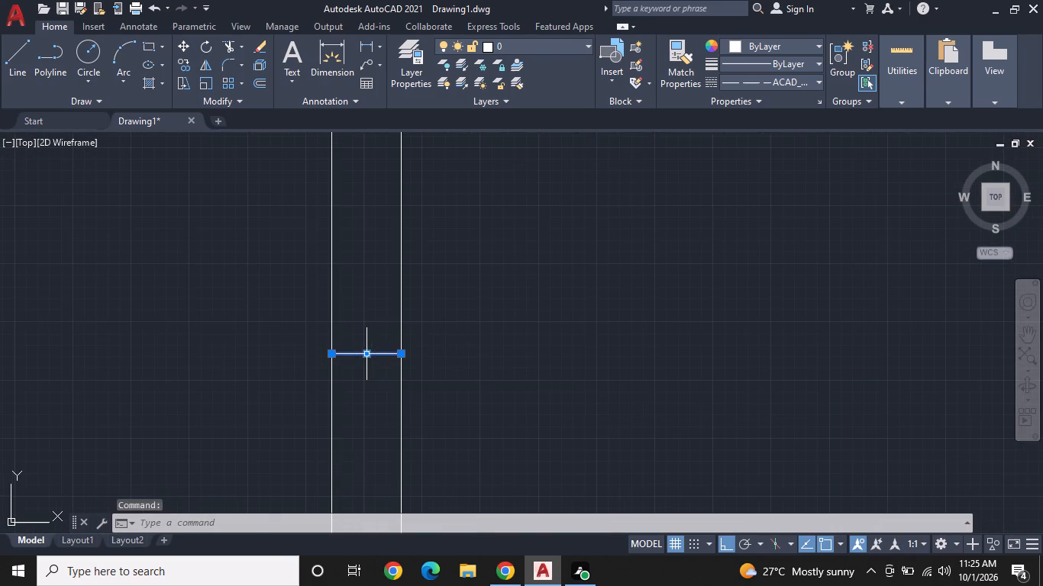
pyautogui.click(367, 356)
pyautogui.moveTo(381, 411); pyautogui.dragTo(379, 300, button='middle')
pyautogui.scroll(-1, 379, 301)
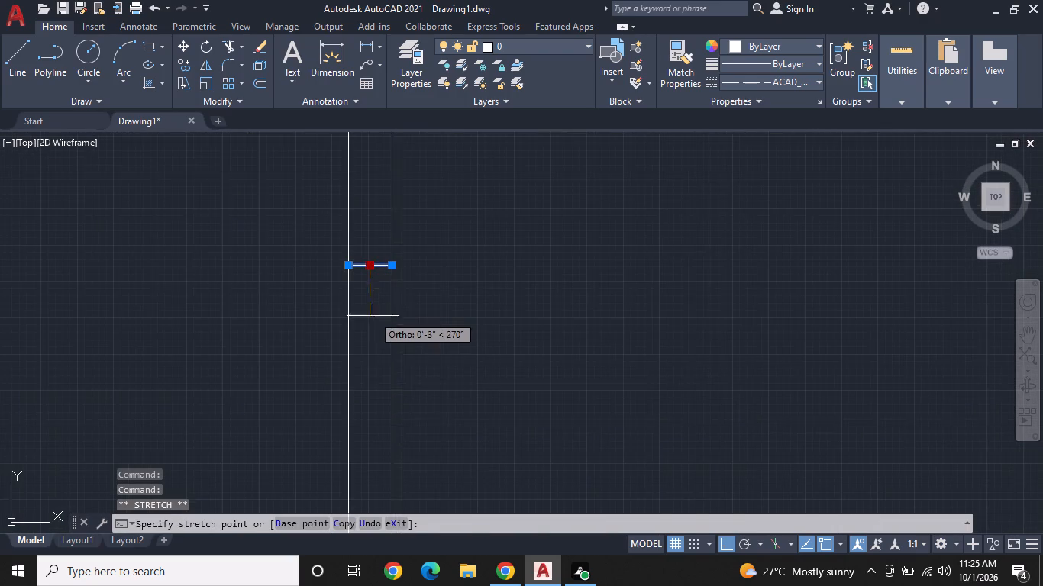
pyautogui.scroll(-1, 363, 364)
pyautogui.moveTo(363, 362); pyautogui.dragTo(363, 301, button='middle')
pyautogui.scroll(-1, 364, 301)
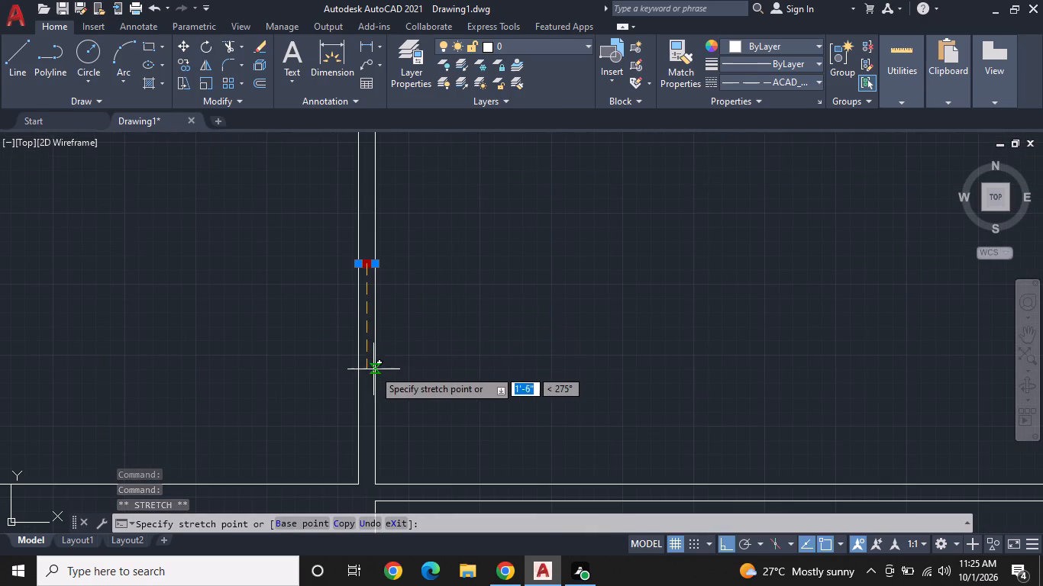
pyautogui.click(368, 336)
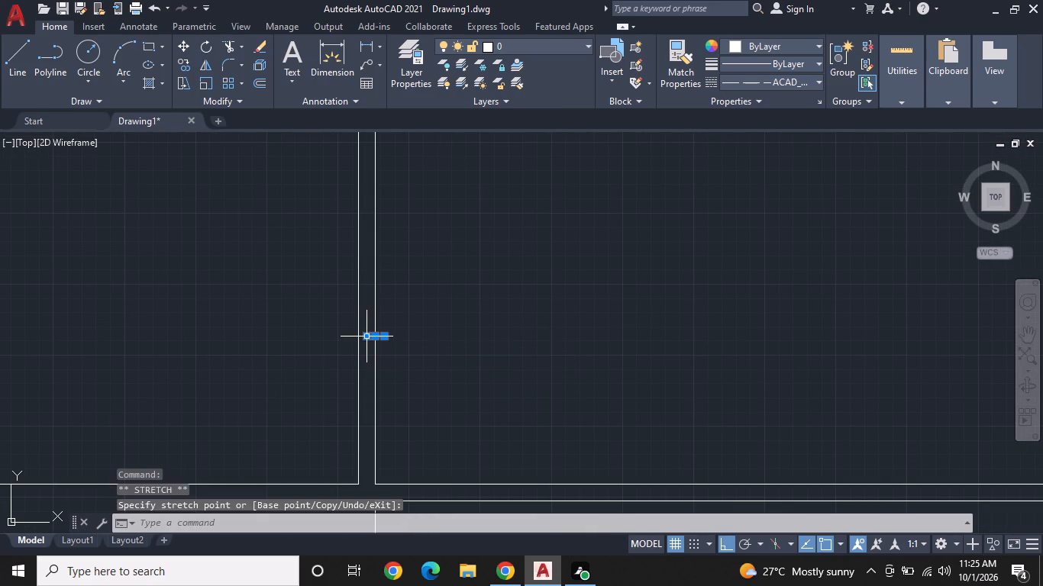
# Erase the short cross line on the right-hand room's left partition wall.
pyautogui.rightClick(383, 331)
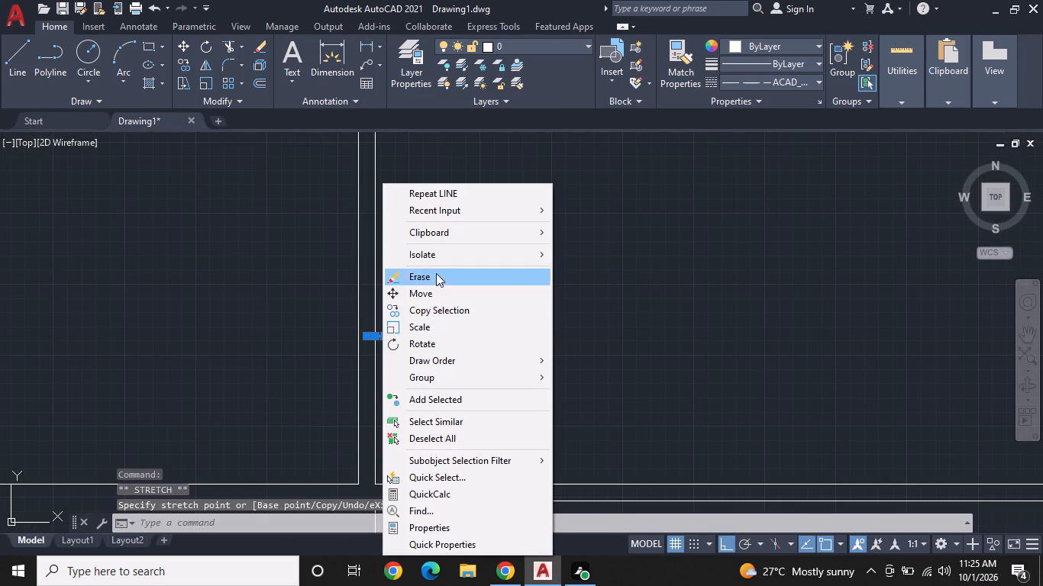
pyautogui.click(437, 282)
# Set the current linetype to ByLayer and draw a short horizontal line across the right-hand room's left partition wall, about three-quarters of the way down.
pyautogui.click(10, 55)
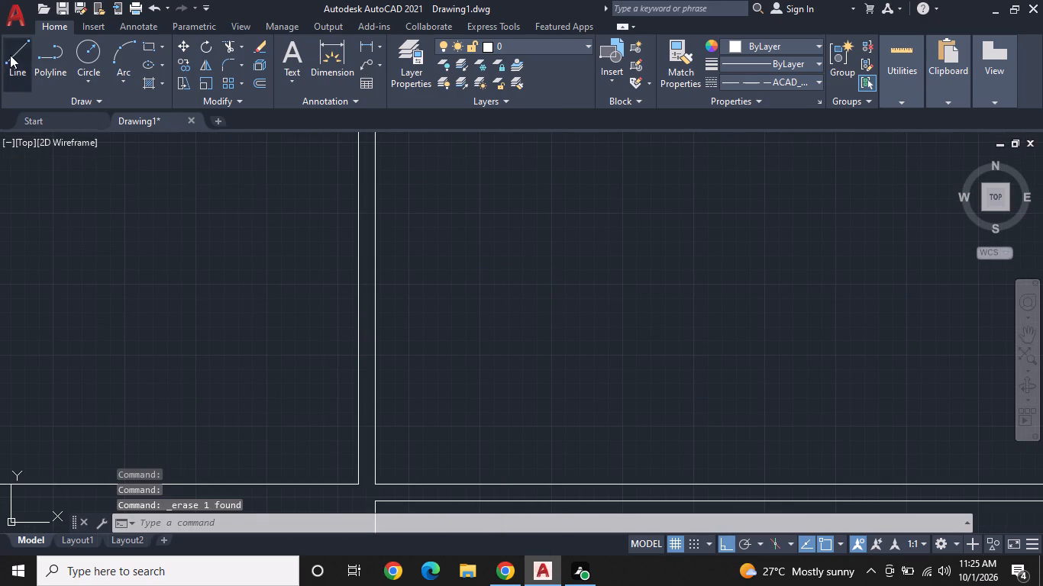
pyautogui.click(788, 79)
pyautogui.click(754, 96)
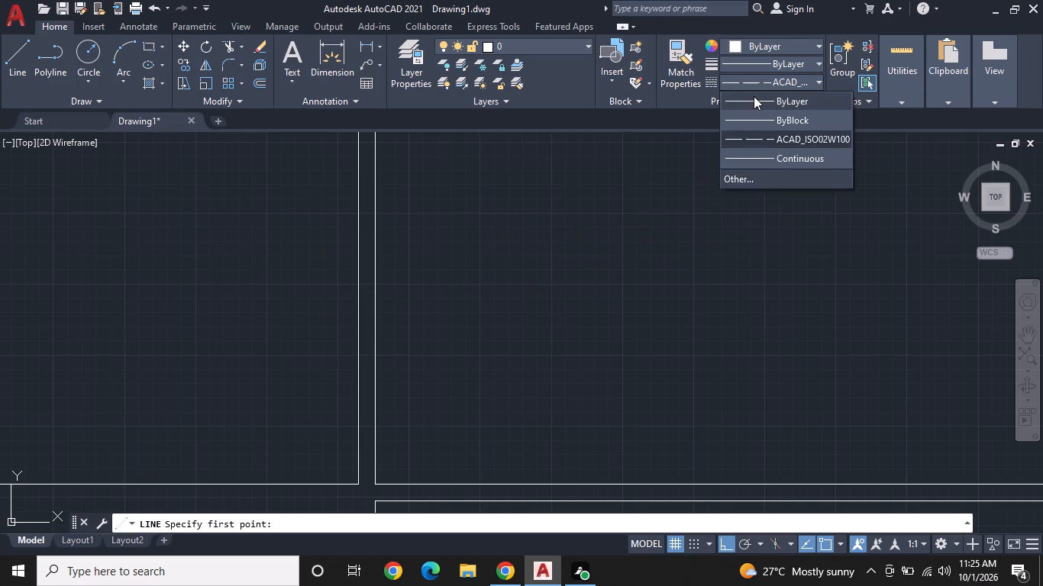
pyautogui.scroll(1, 328, 350)
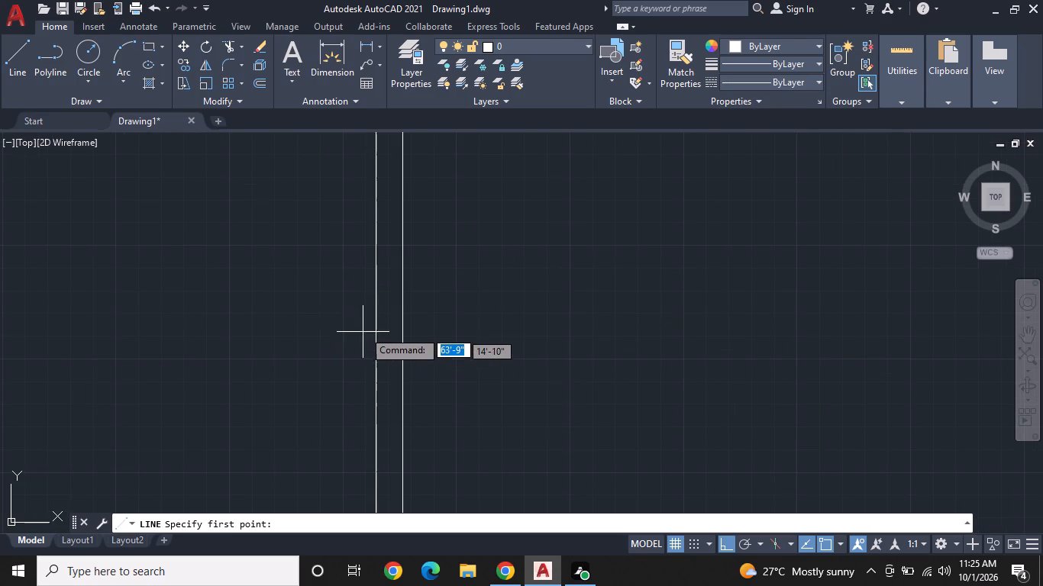
pyautogui.click(377, 332)
pyautogui.click(403, 328)
pyautogui.rightClick(403, 328)
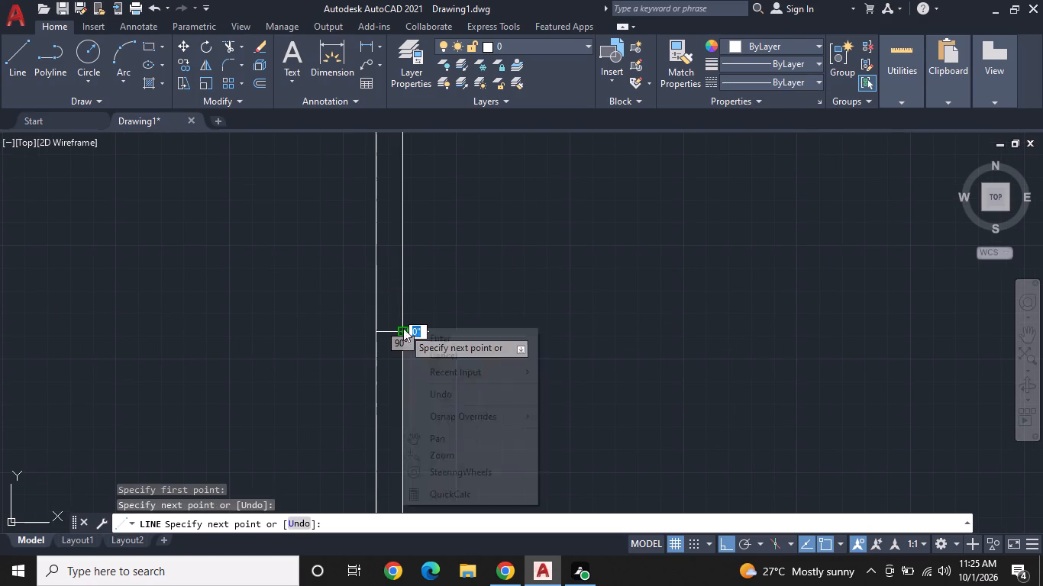
pyautogui.click(437, 351)
# Draw a second short horizontal line across the same partition wall, about a third of the way down from the room's top wall.
pyautogui.scroll(-1, 438, 295)
pyautogui.moveTo(457, 266); pyautogui.dragTo(456, 284, button='middle')
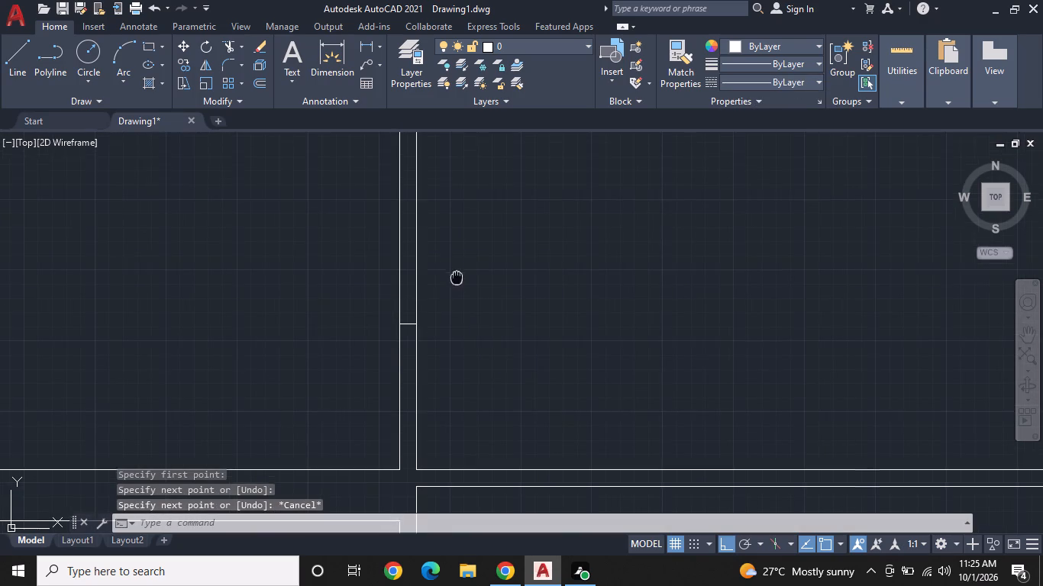
pyautogui.moveTo(456, 284); pyautogui.dragTo(359, 375, button='middle')
pyautogui.scroll(-1, 348, 373)
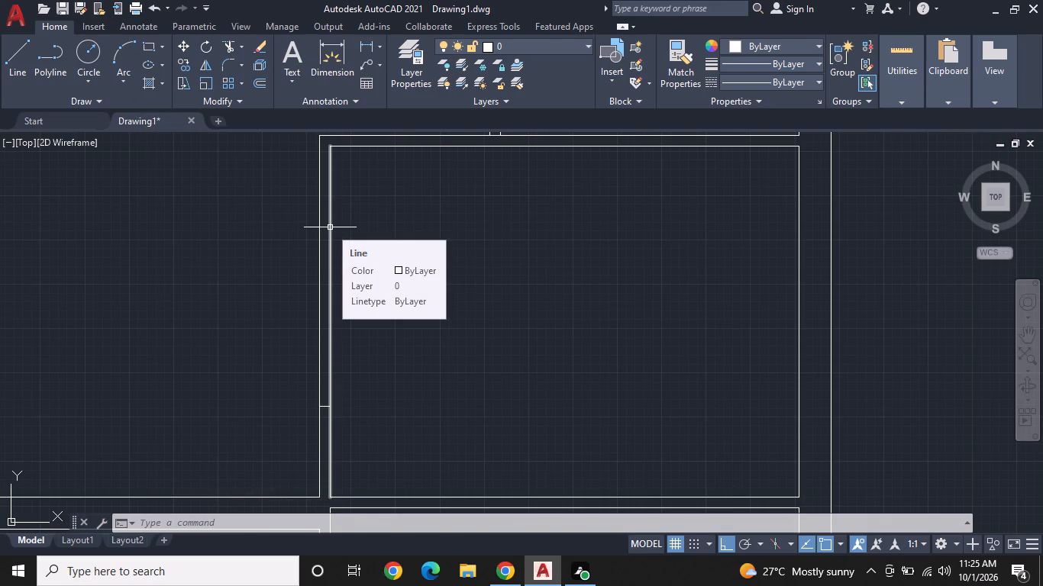
pyautogui.scroll(-1, 342, 233)
pyautogui.moveTo(351, 228); pyautogui.dragTo(355, 262, button='middle')
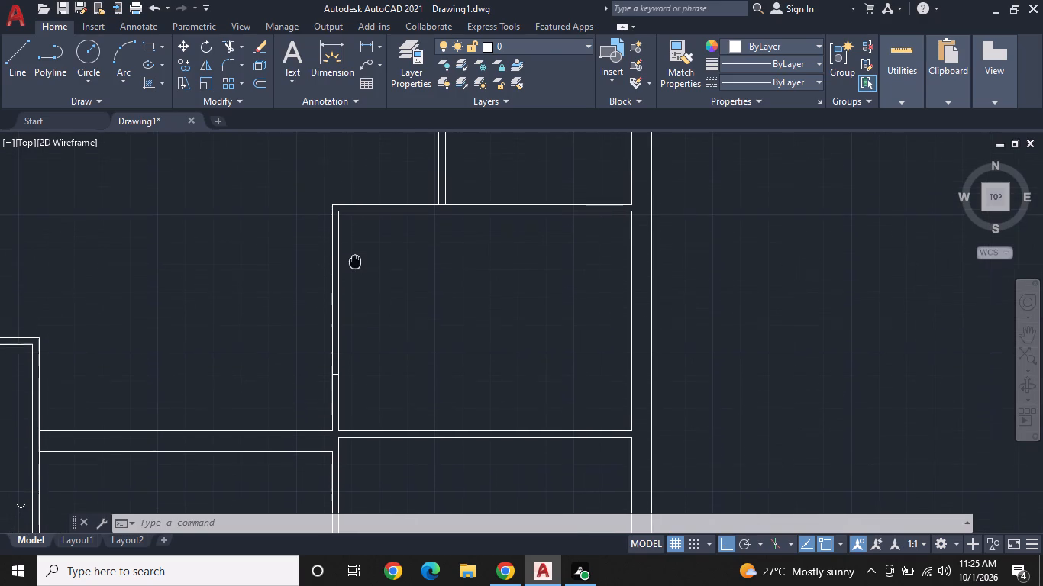
pyautogui.moveTo(355, 262); pyautogui.dragTo(355, 265, button='middle')
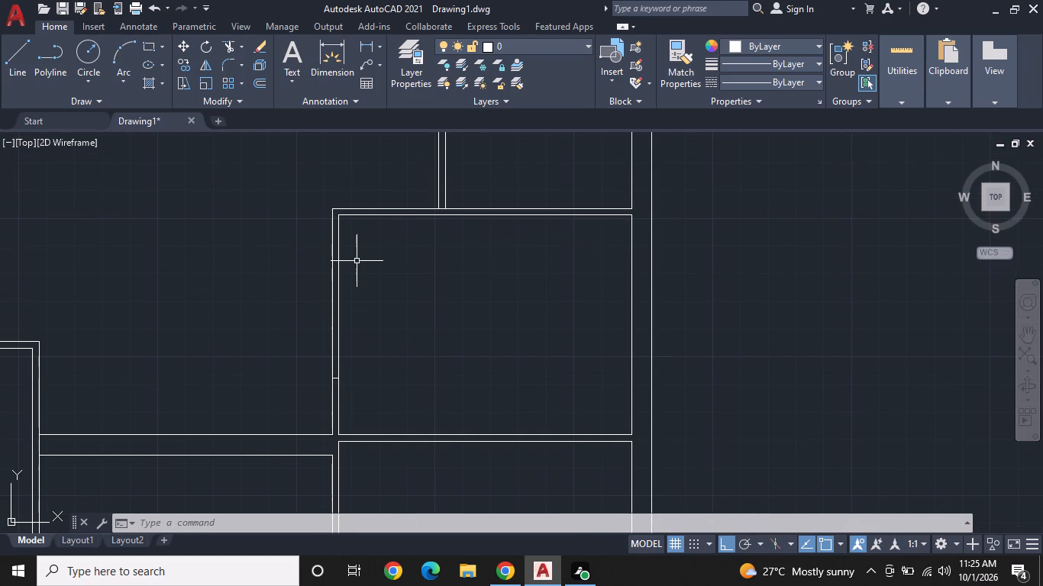
pyautogui.scroll(1, 357, 250)
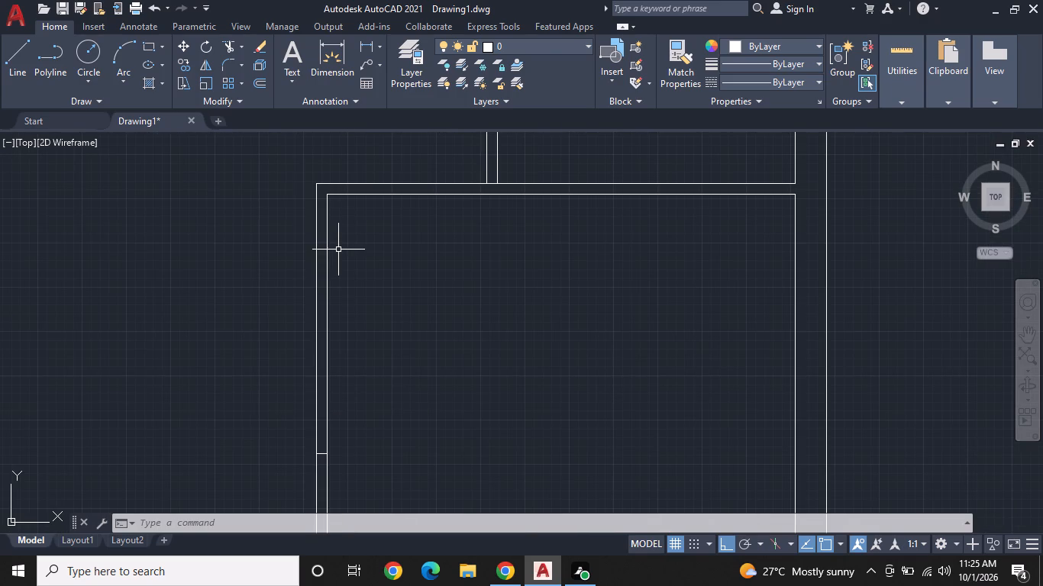
pyautogui.click(9, 56)
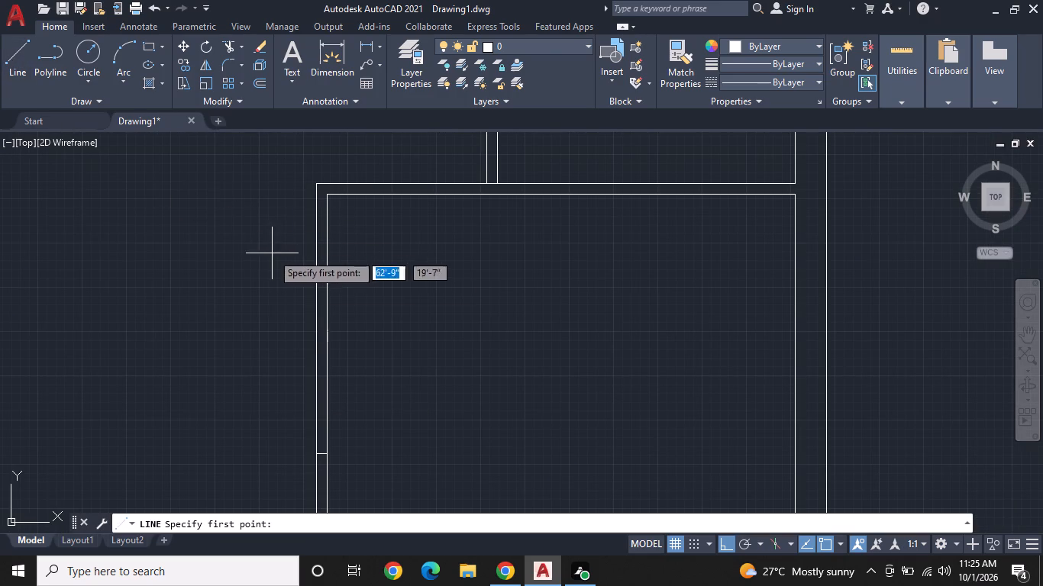
pyautogui.click(314, 315)
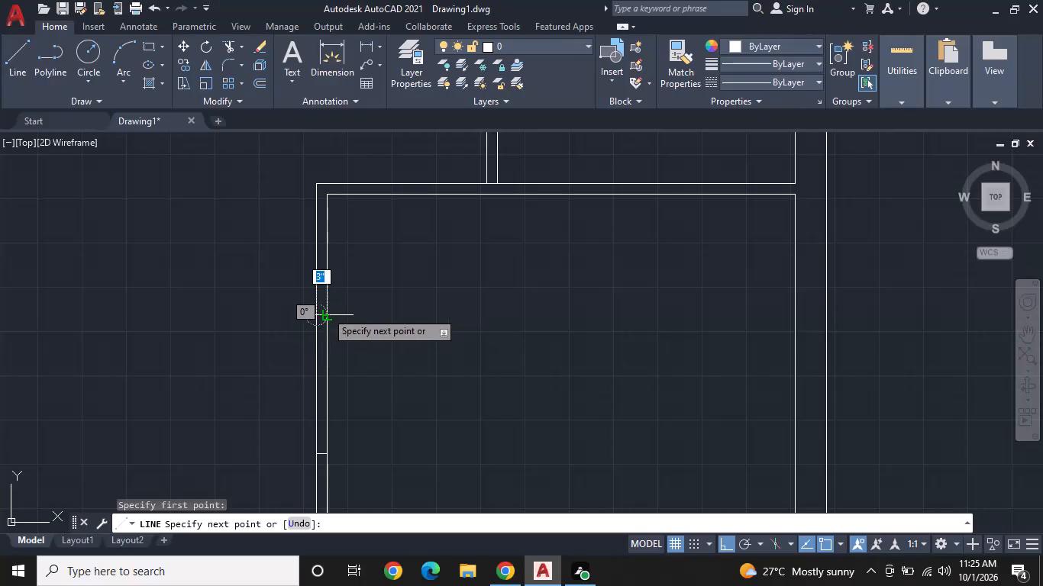
pyautogui.click(326, 311)
pyautogui.rightClick(326, 311)
pyautogui.click(369, 332)
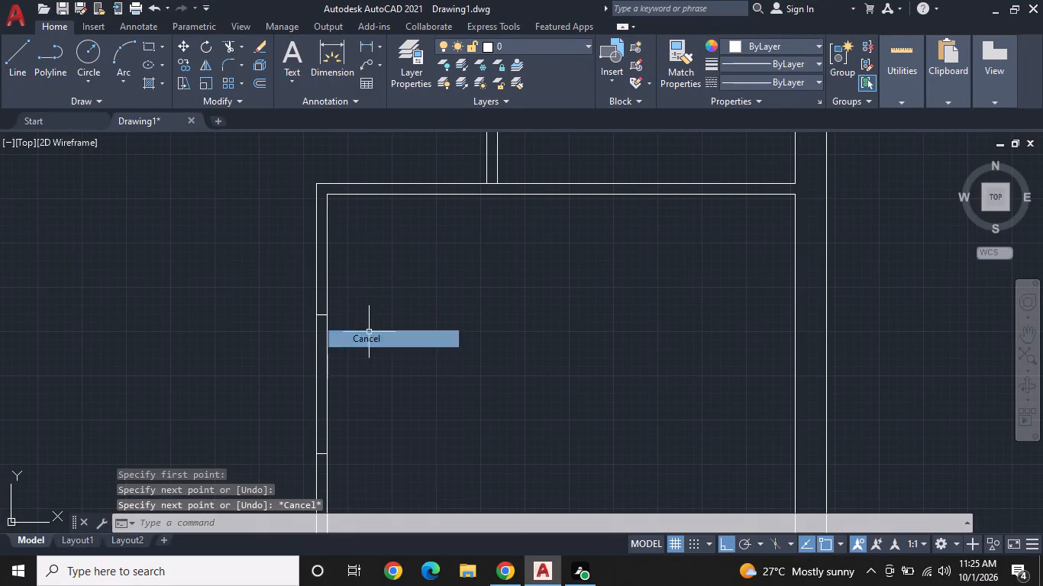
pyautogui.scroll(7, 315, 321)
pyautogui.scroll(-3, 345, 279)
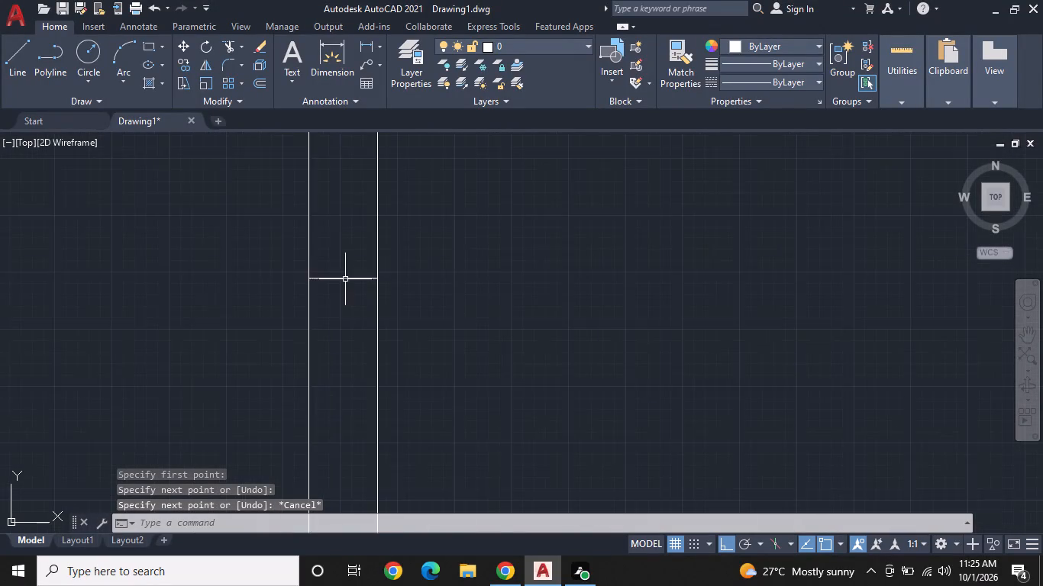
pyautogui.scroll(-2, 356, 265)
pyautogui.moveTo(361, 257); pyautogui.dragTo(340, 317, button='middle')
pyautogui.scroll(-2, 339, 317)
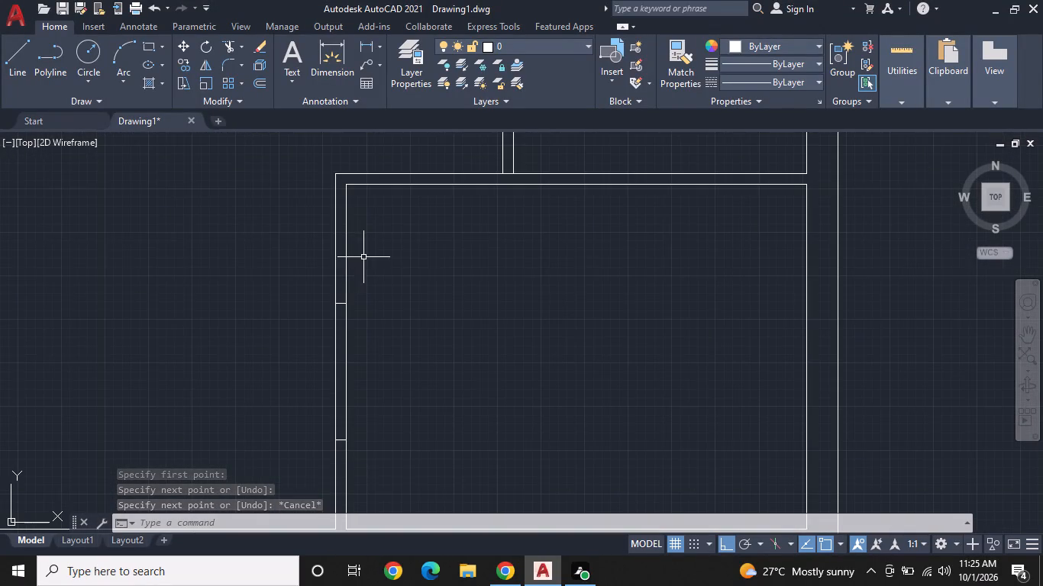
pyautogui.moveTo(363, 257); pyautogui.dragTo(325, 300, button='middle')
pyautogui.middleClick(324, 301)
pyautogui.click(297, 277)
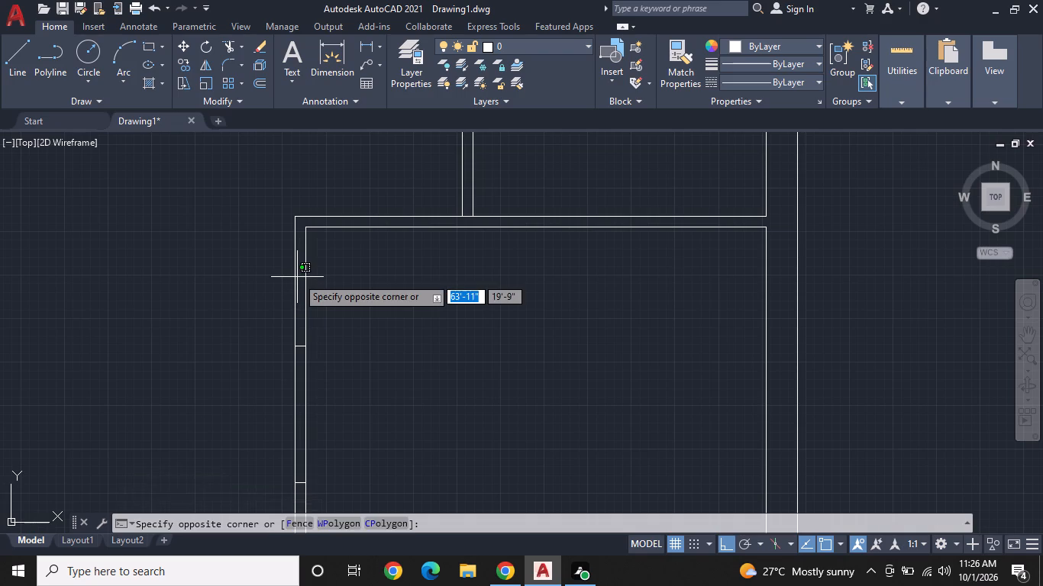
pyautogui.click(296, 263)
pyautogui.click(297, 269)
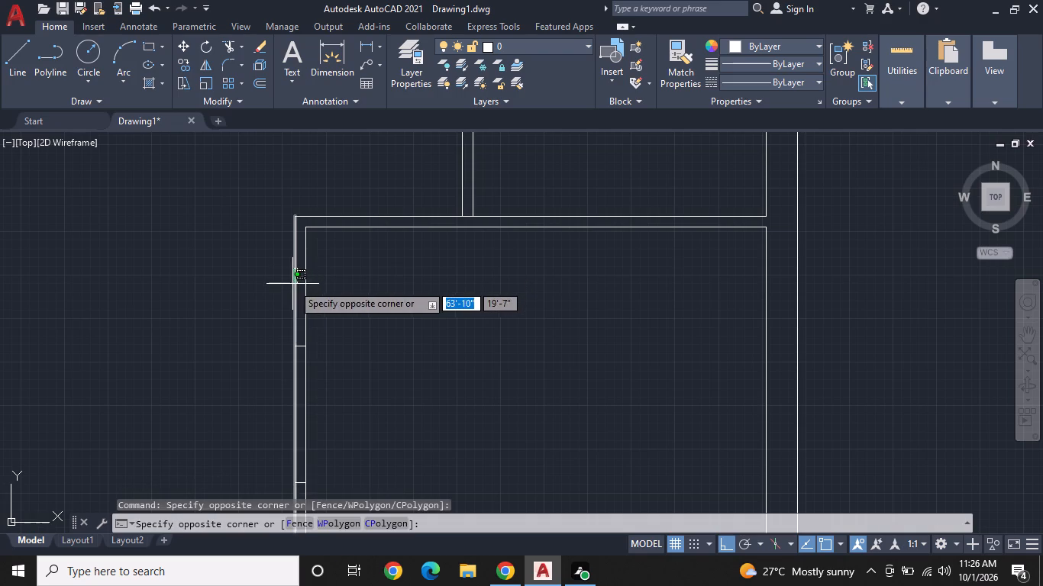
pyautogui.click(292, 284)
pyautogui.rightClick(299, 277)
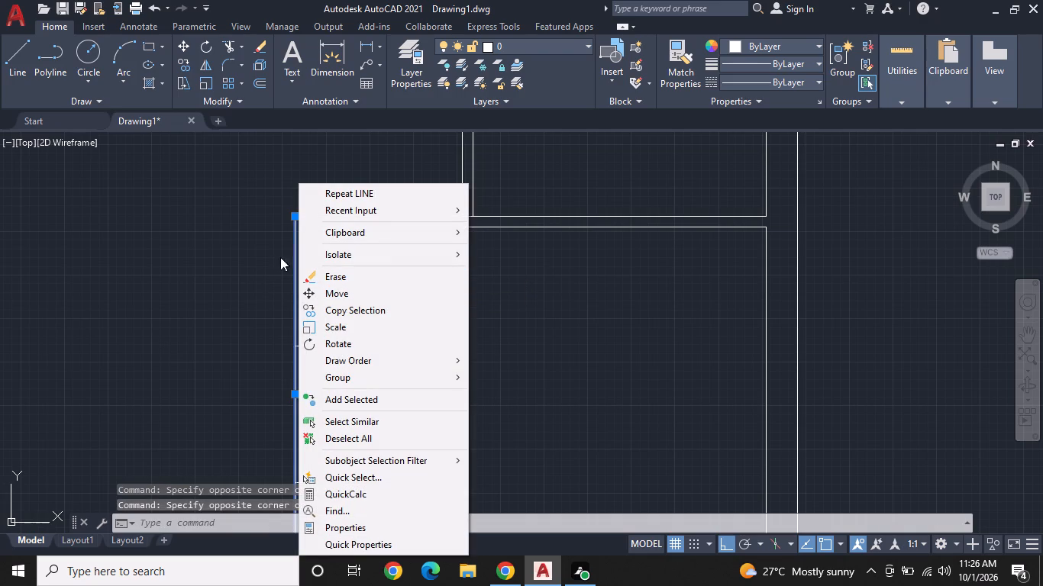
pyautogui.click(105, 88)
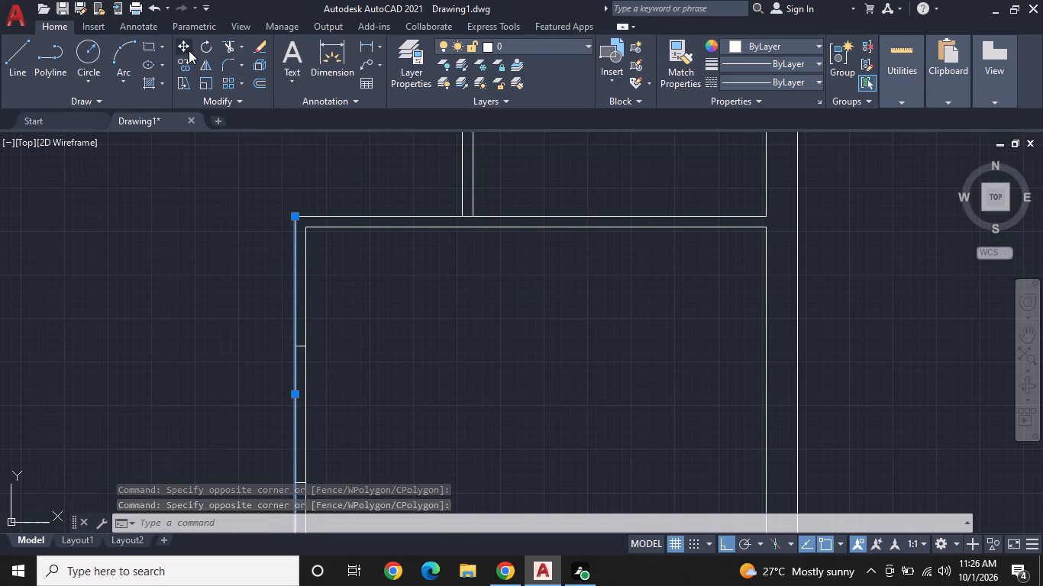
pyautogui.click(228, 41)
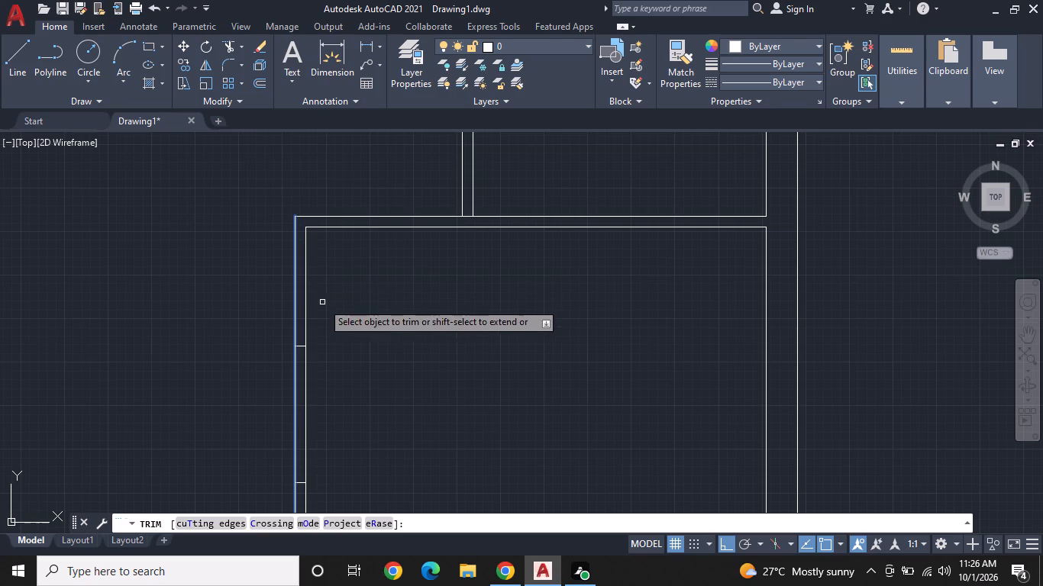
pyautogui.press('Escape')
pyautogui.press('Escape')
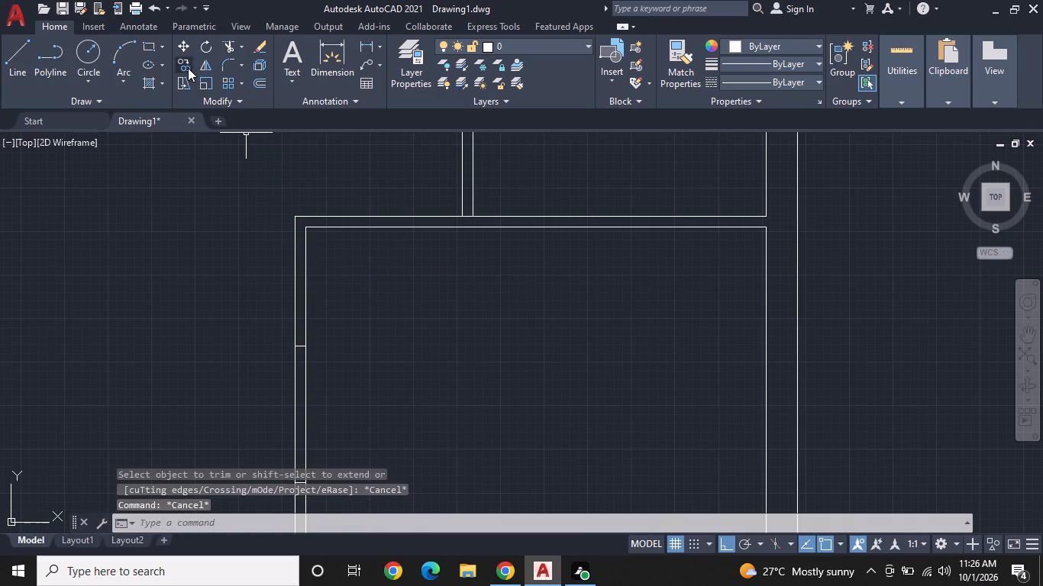
# Trim both faces of the right-hand room's left partition wall between the two cross lines to open a gap.
pyautogui.click(227, 42)
pyautogui.moveTo(341, 282); pyautogui.dragTo(331, 218, button='middle')
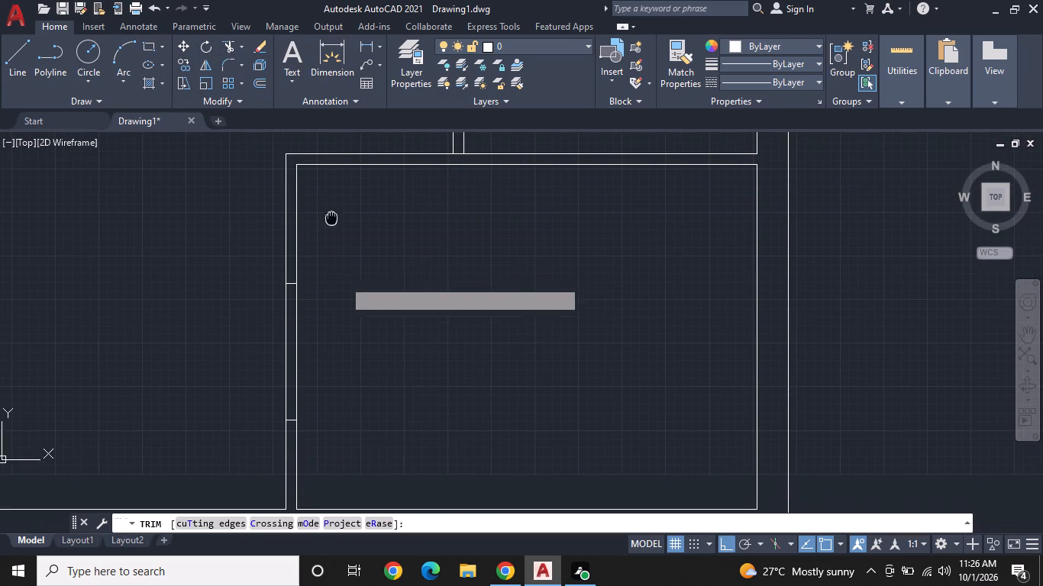
pyautogui.click(299, 326)
pyautogui.click(267, 332)
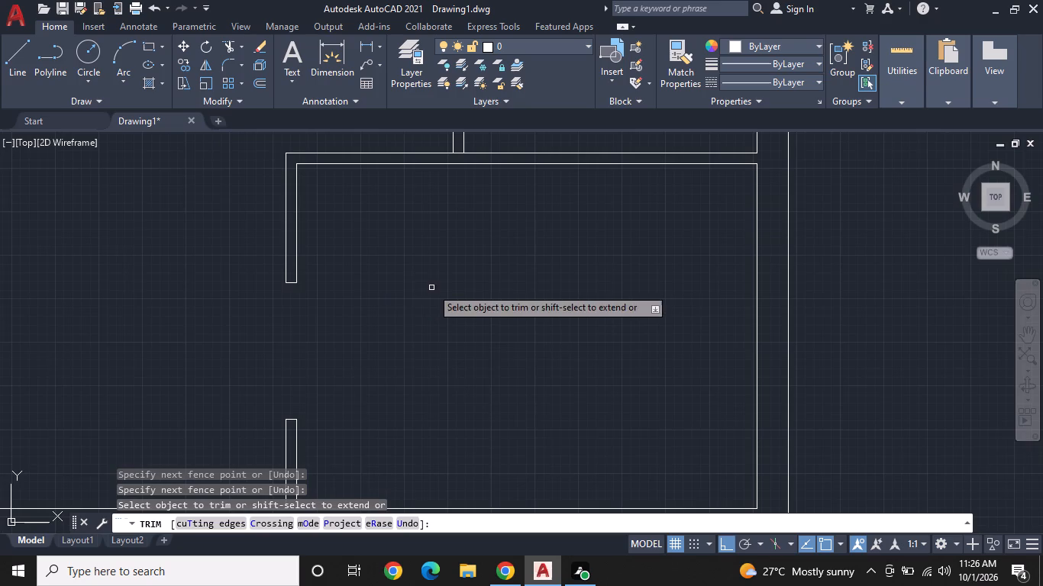
# Remove the short end line closing the upper wall piece at the top of the gap.
pyautogui.moveTo(431, 288); pyautogui.dragTo(401, 305, button='middle')
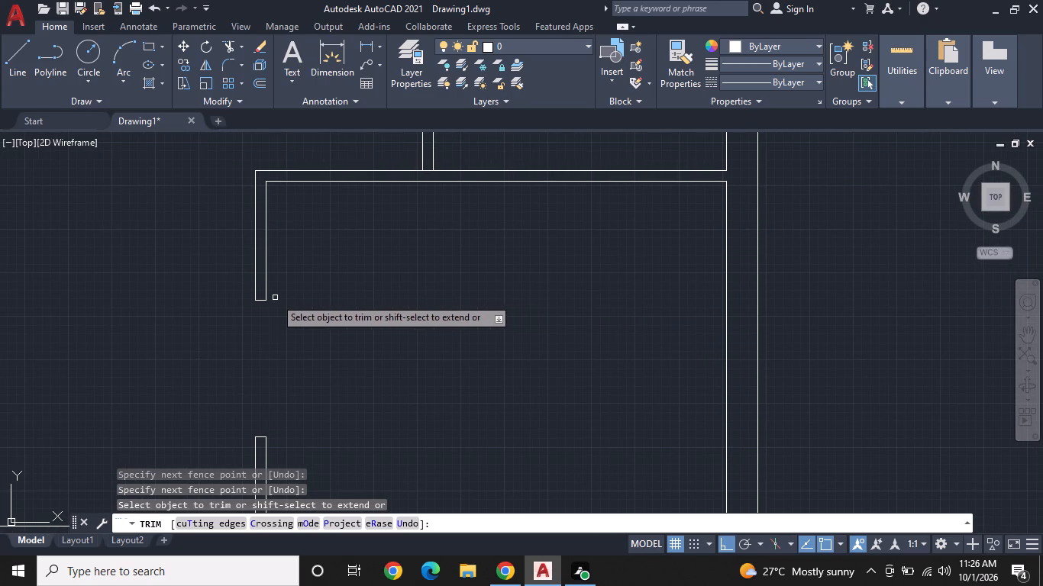
pyautogui.click(264, 301)
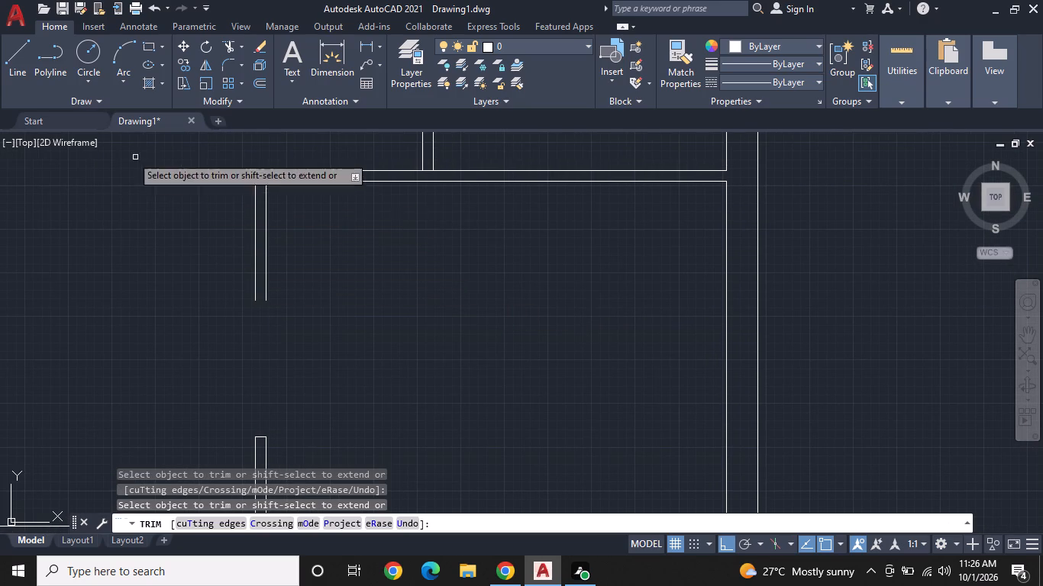
# Offset the outer face of the upper wall piece 6" outward, away from the room.
pyautogui.click(259, 83)
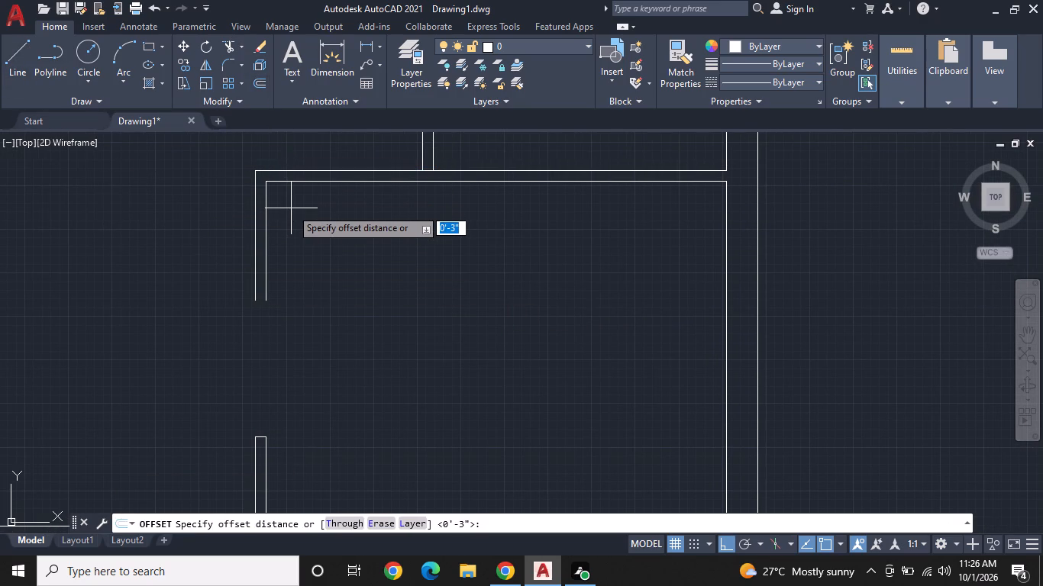
pyautogui.press('6')
pyautogui.press("'")
pyautogui.press('Return')
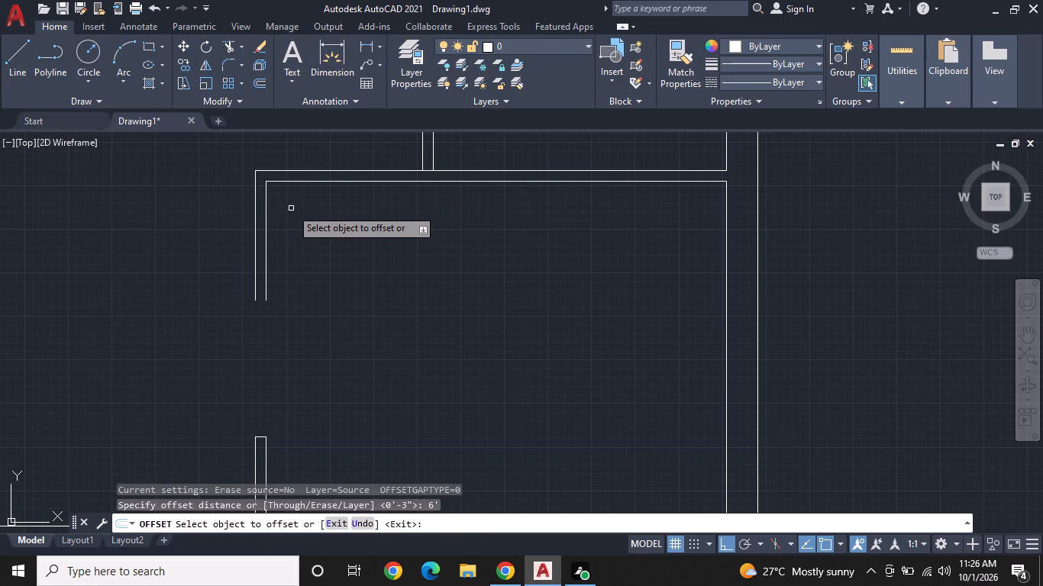
pyautogui.click(256, 251)
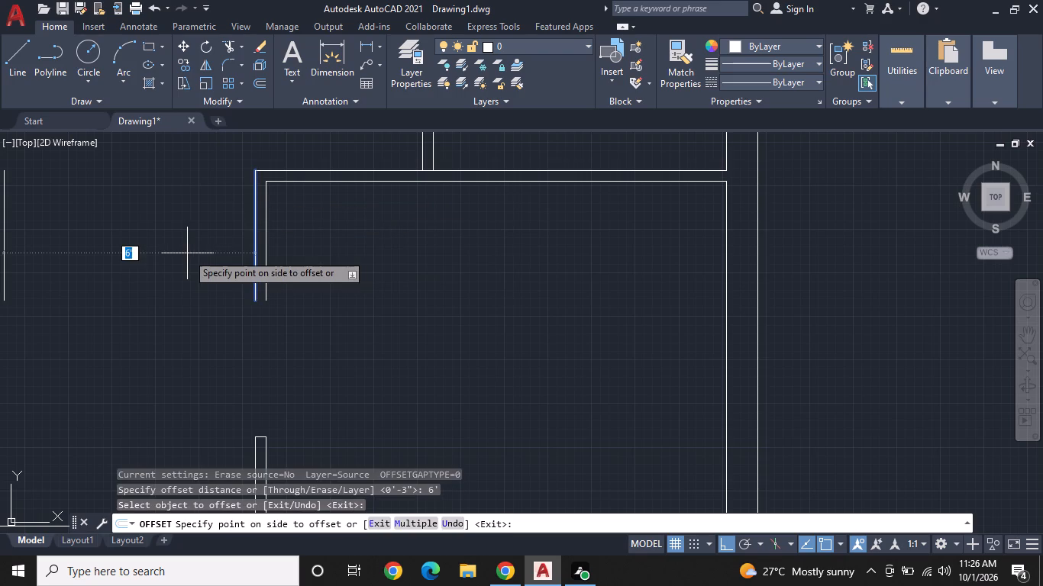
pyautogui.press('6')
pyautogui.hotkey('shift', '"')
pyautogui.press('Return')
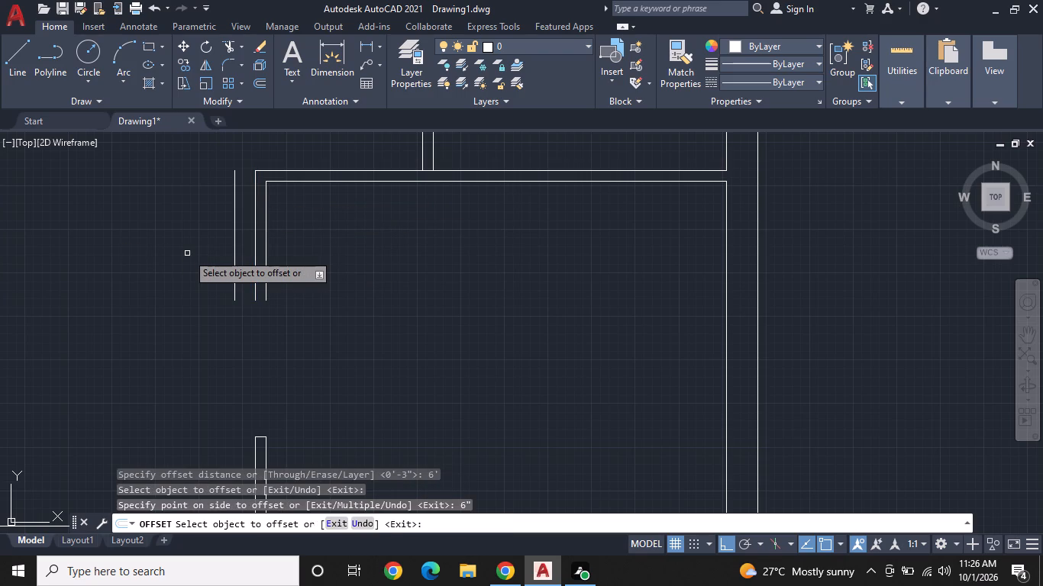
pyautogui.click(253, 266)
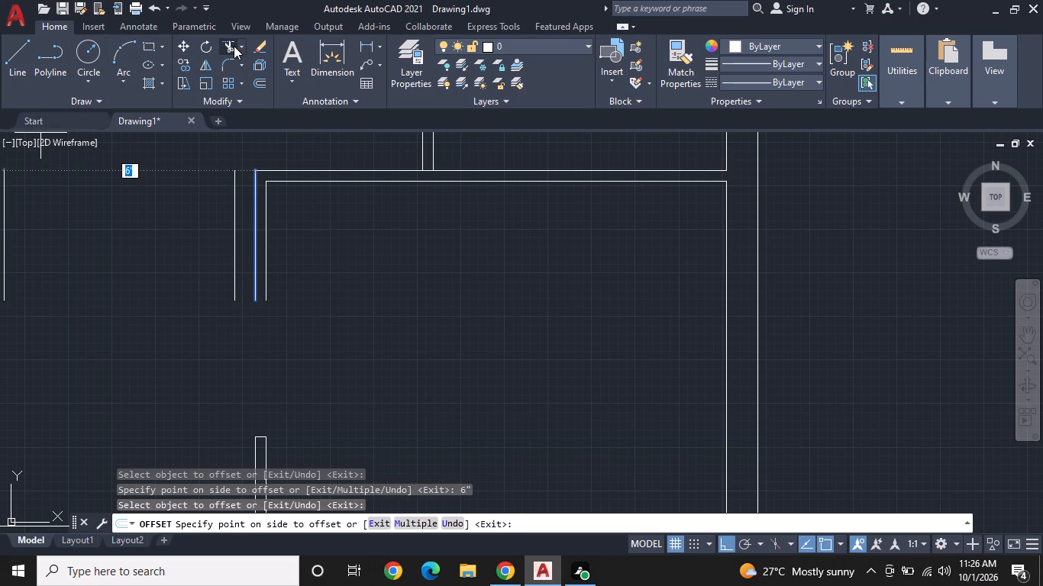
# Remove the original outer face line of the upper wall piece using Trim.
pyautogui.click(234, 46)
pyautogui.click(255, 253)
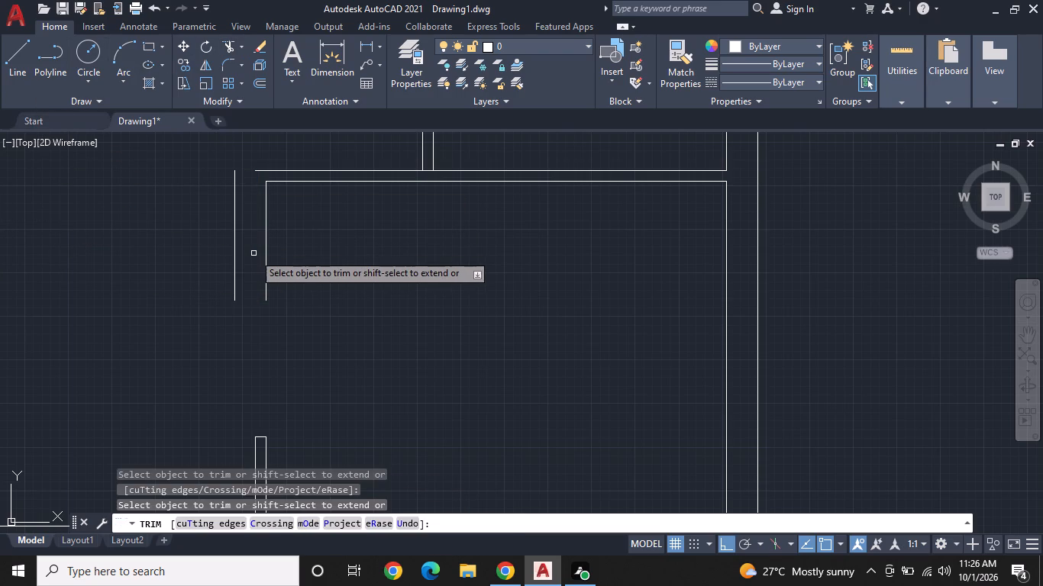
# Close the lower end of the thickened wall piece with a line between its two faces.
pyautogui.moveTo(357, 243); pyautogui.dragTo(358, 217, button='middle')
pyautogui.moveTo(358, 219); pyautogui.dragTo(366, 253, button='middle')
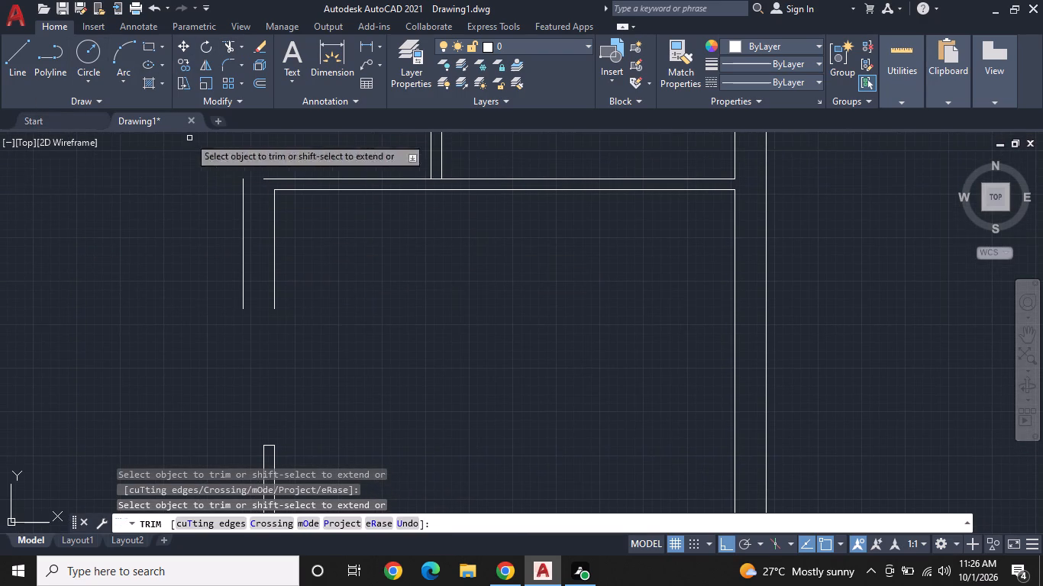
pyautogui.click(18, 51)
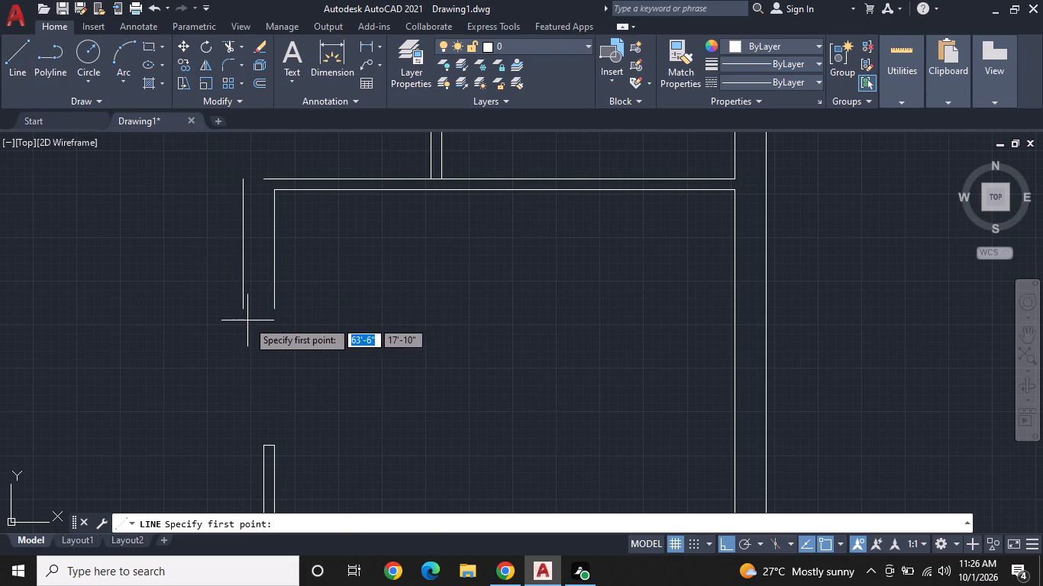
pyautogui.click(244, 310)
pyautogui.click(275, 310)
pyautogui.rightClick(275, 310)
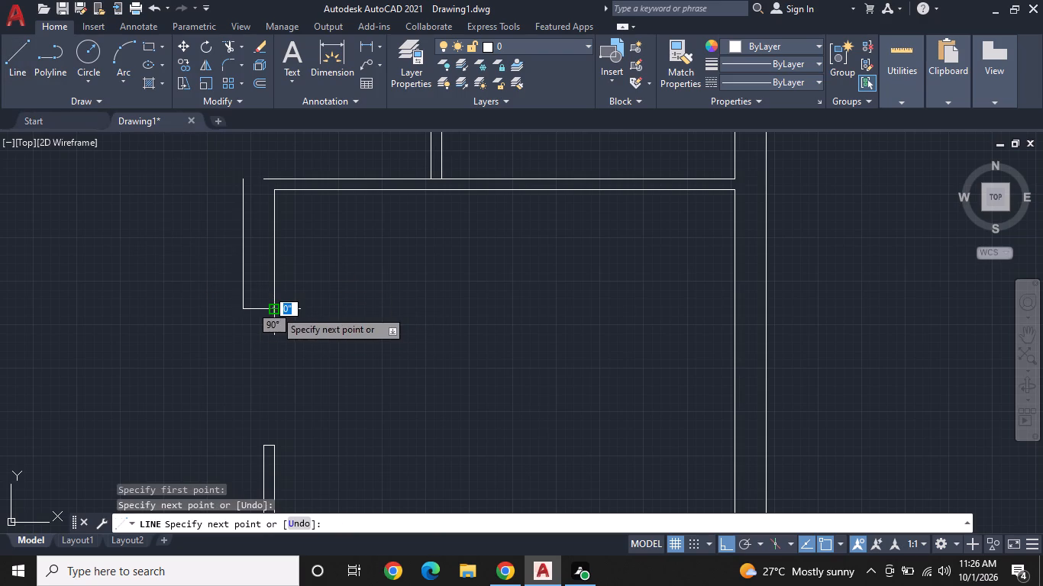
pyautogui.click(326, 331)
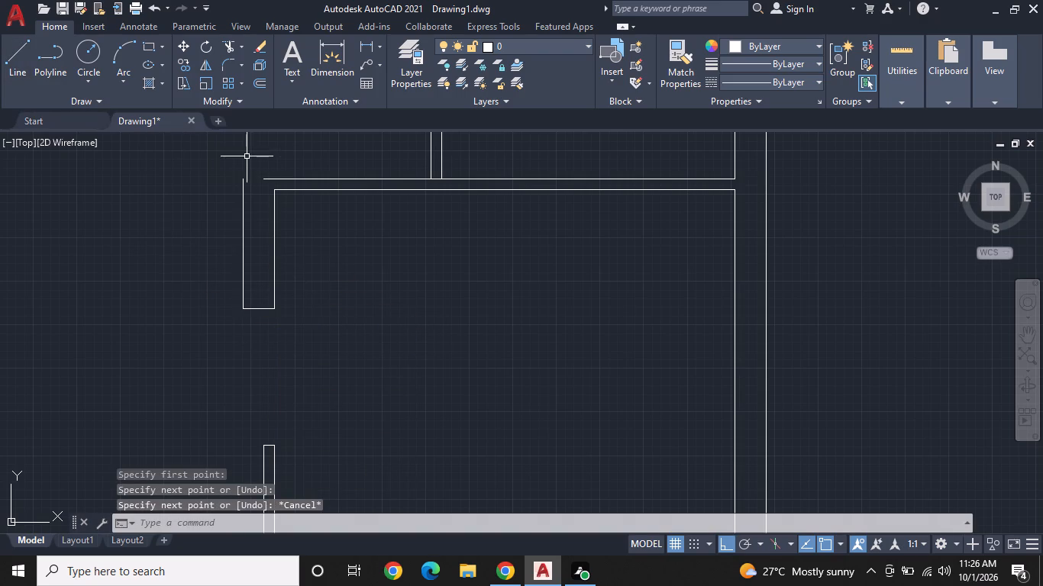
# Draw a line joining the top of the thickened wall piece's outer face to the horizontal wall's upper face.
pyautogui.rightClick(247, 161)
pyautogui.click(286, 171)
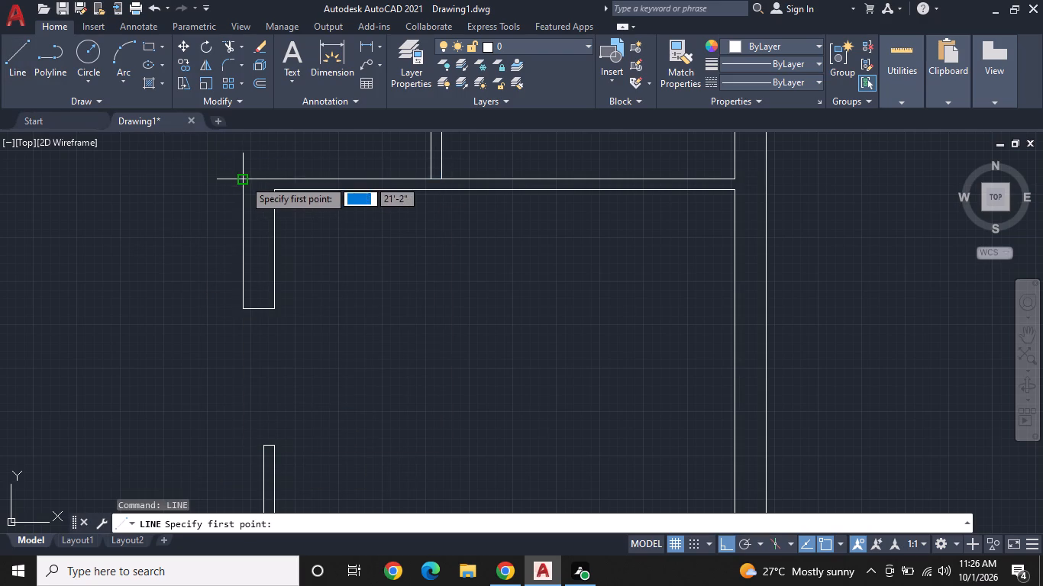
pyautogui.click(243, 179)
pyautogui.click(271, 180)
pyautogui.rightClick(271, 179)
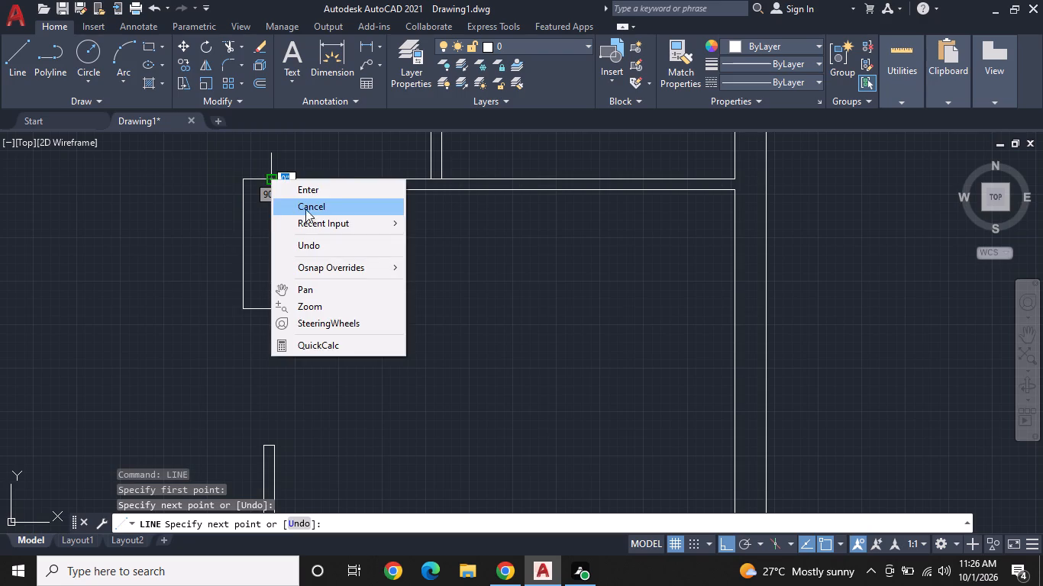
pyautogui.click(308, 206)
# Draw a line about 10" down from the next horizontal wall above, aligned with the left face of the partition over it.
pyautogui.moveTo(319, 241); pyautogui.dragTo(332, 198, button='middle')
pyautogui.scroll(-1, 336, 202)
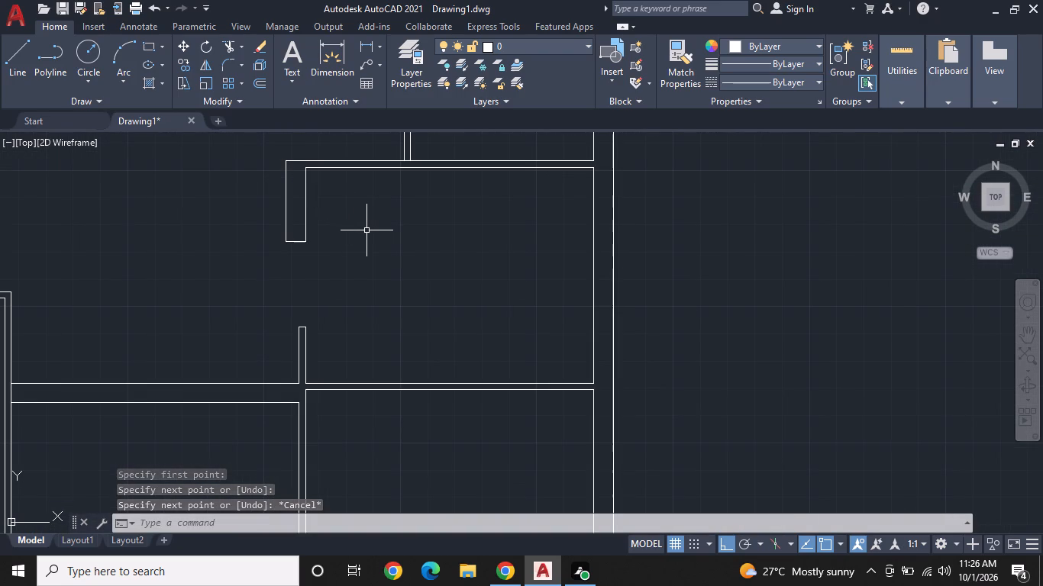
pyautogui.moveTo(370, 236); pyautogui.dragTo(425, 338, button='middle')
pyautogui.moveTo(352, 227); pyautogui.dragTo(370, 289, button='middle')
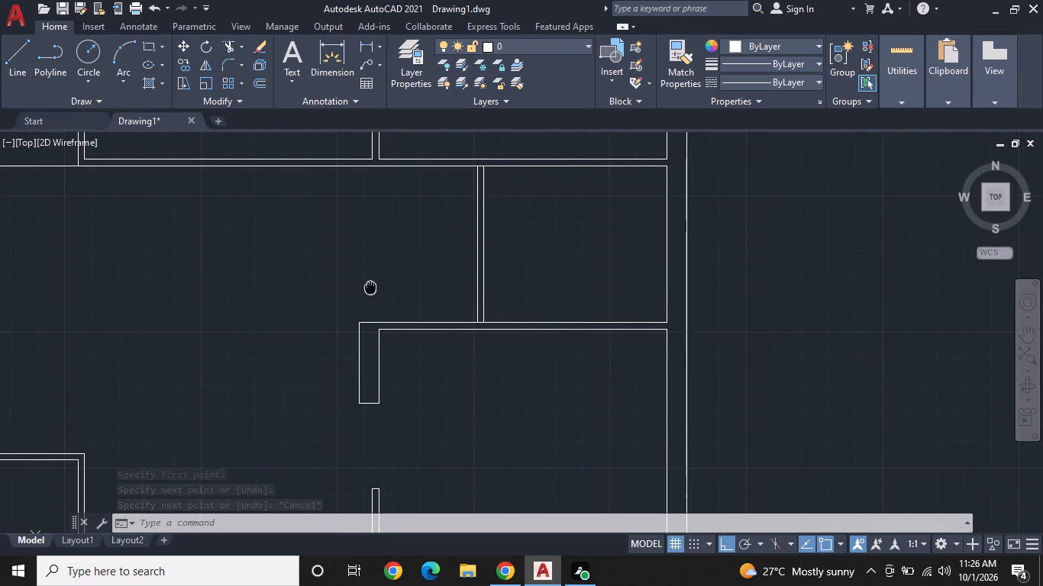
pyautogui.moveTo(370, 289); pyautogui.dragTo(370, 291, button='middle')
pyautogui.moveTo(380, 298); pyautogui.dragTo(383, 320, button='middle')
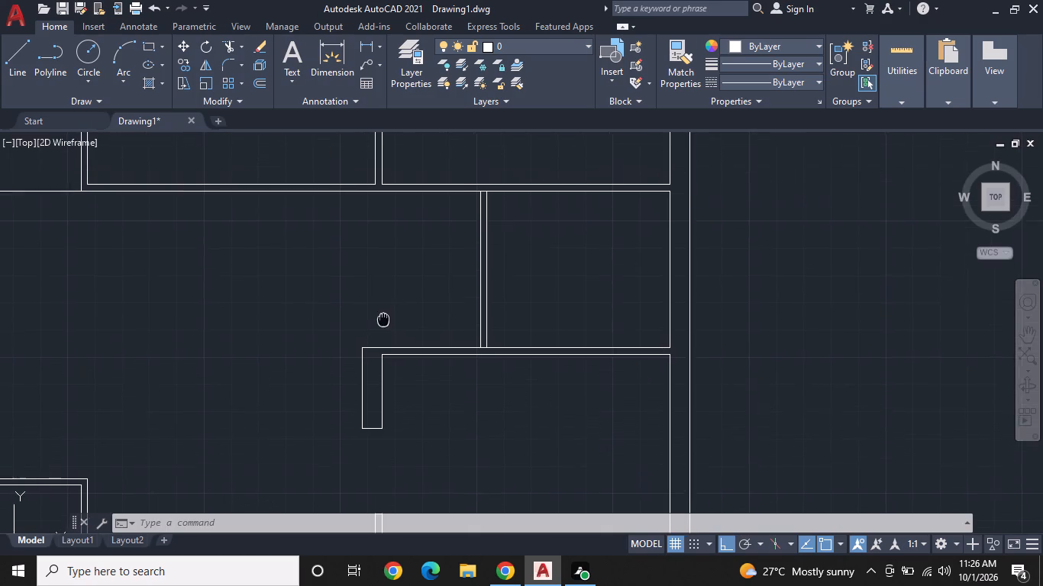
pyautogui.moveTo(383, 320); pyautogui.dragTo(352, 353, button='middle')
pyautogui.scroll(1, 192, 273)
pyautogui.moveTo(308, 252); pyautogui.dragTo(108, 304, button='middle')
pyautogui.click(13, 47)
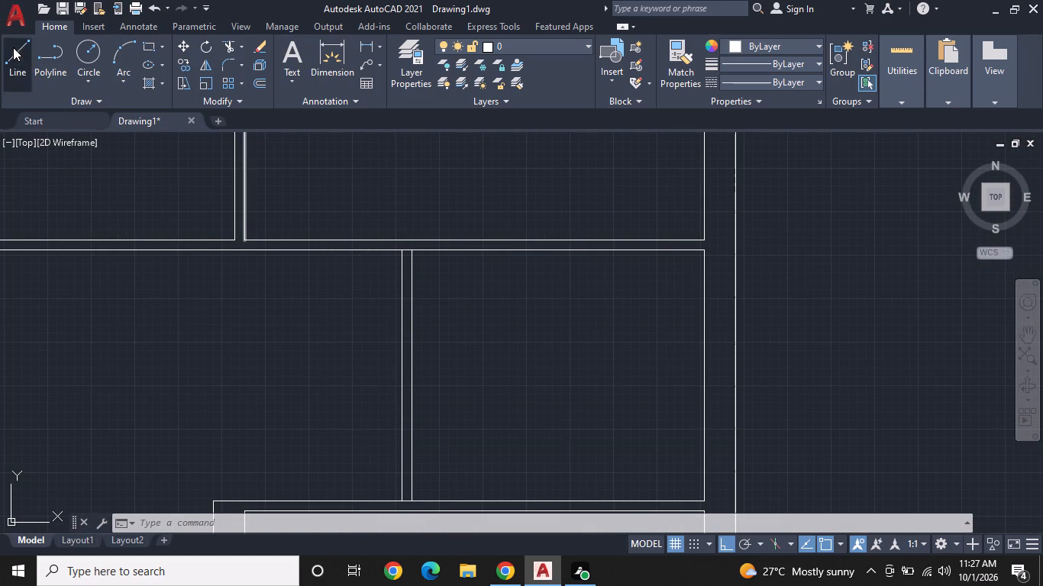
pyautogui.scroll(1, 223, 262)
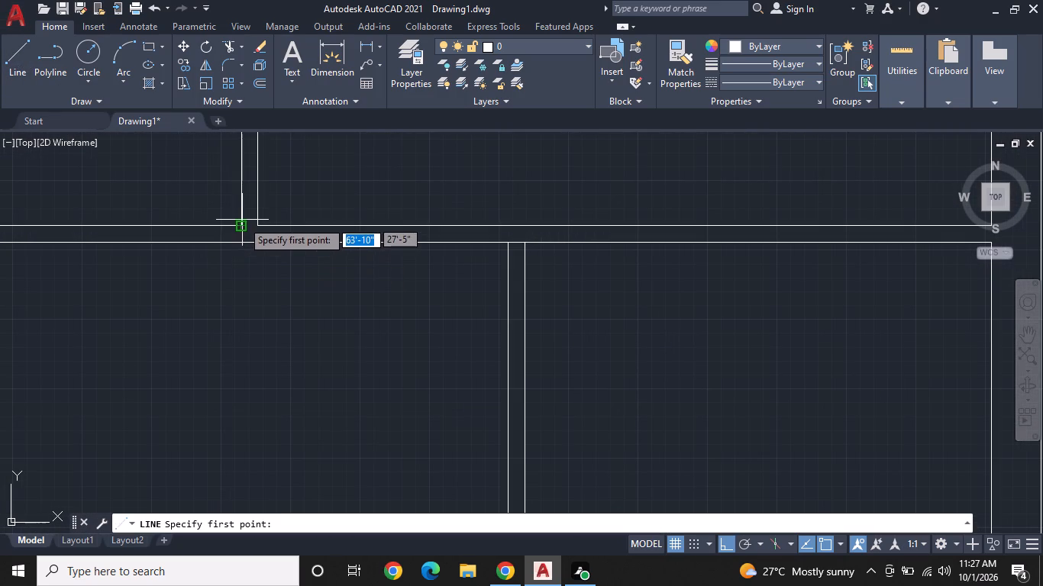
pyautogui.click(242, 240)
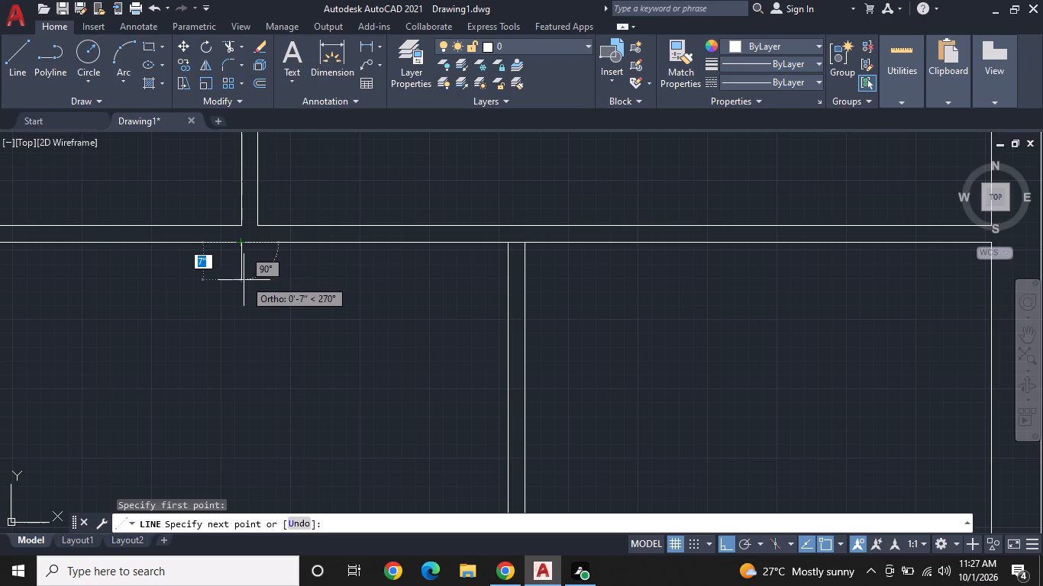
pyautogui.scroll(2, 231, 153)
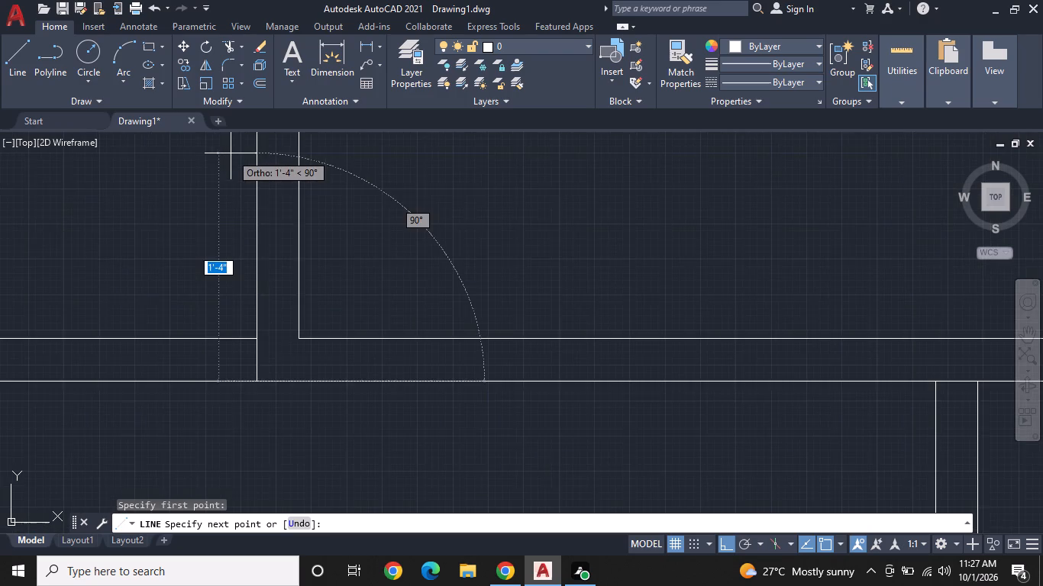
pyautogui.scroll(-2, 231, 153)
pyautogui.click(246, 300)
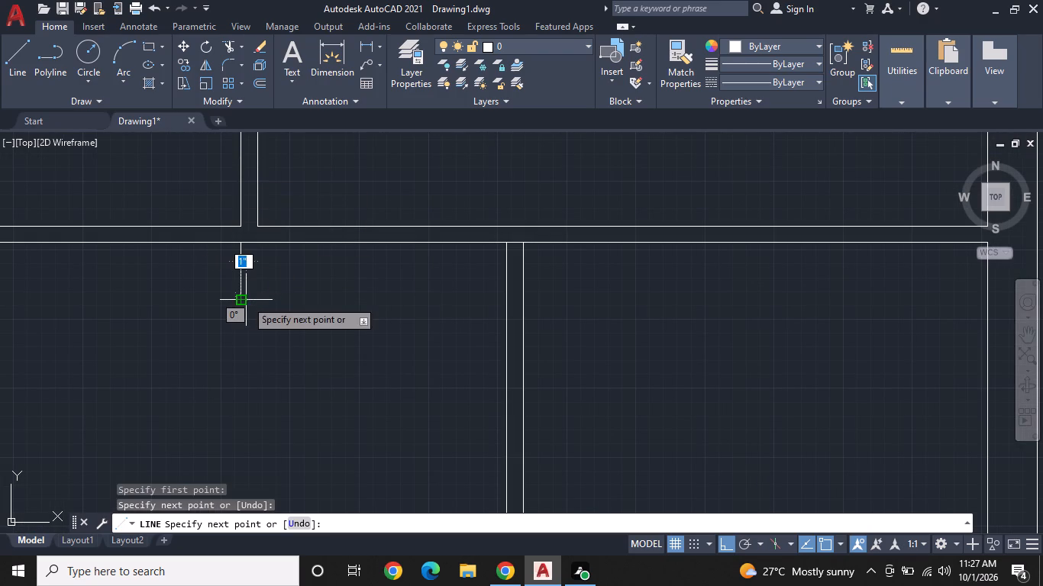
pyautogui.rightClick(246, 300)
pyautogui.click(296, 322)
# Draw the stub's right face from the partition corner across the horizontal wall and 10" below it, and close the stub's lower end.
pyautogui.rightClick(288, 267)
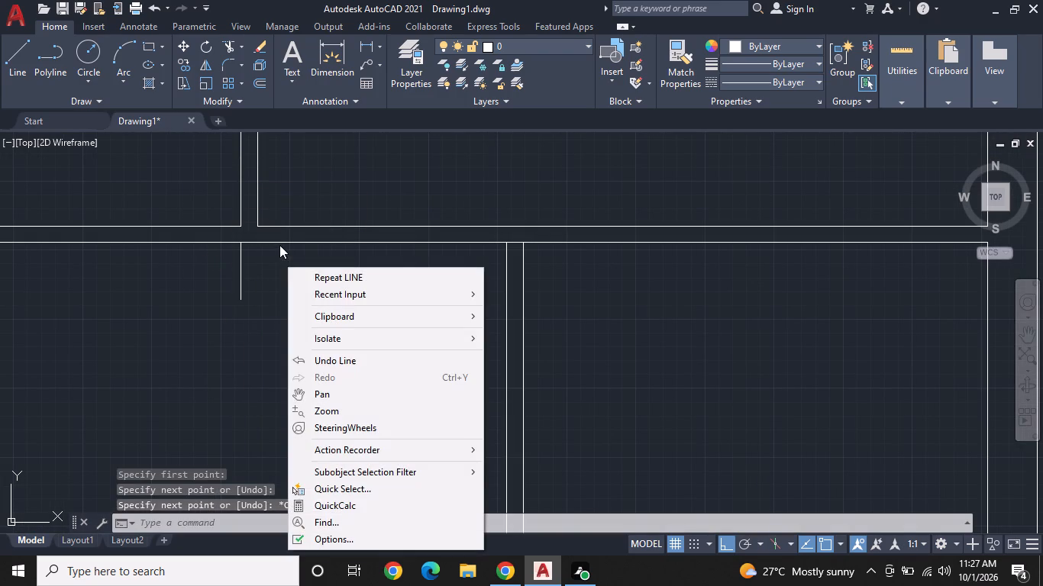
pyautogui.click(328, 272)
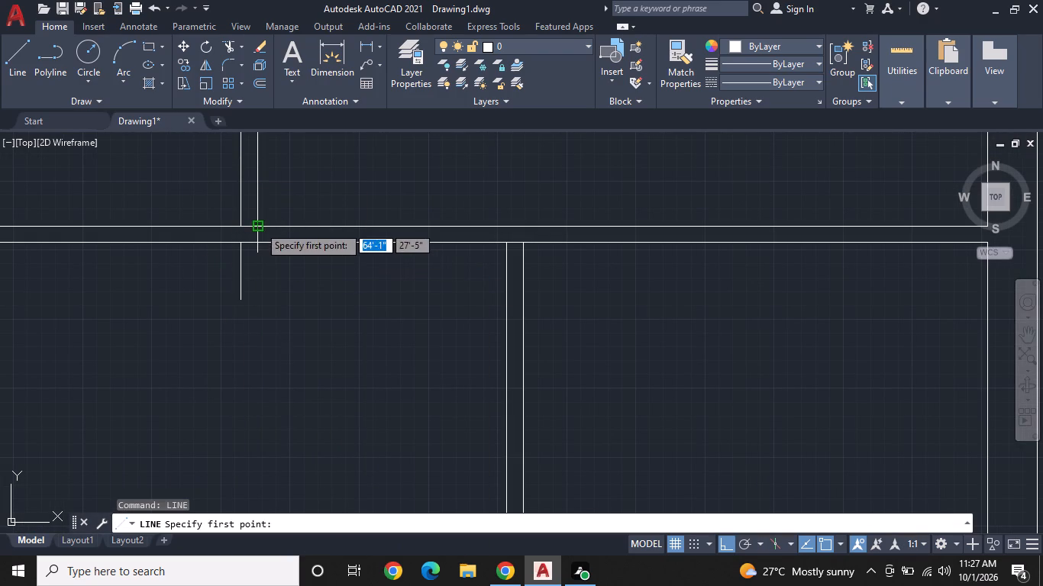
pyautogui.click(259, 226)
pyautogui.click(258, 242)
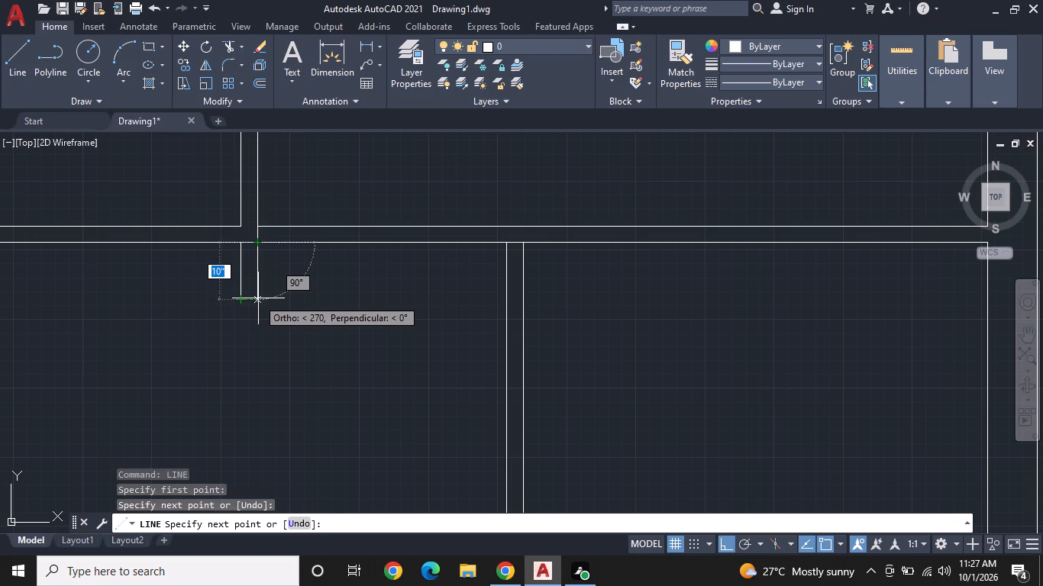
pyautogui.click(258, 300)
pyautogui.click(241, 295)
pyautogui.rightClick(241, 295)
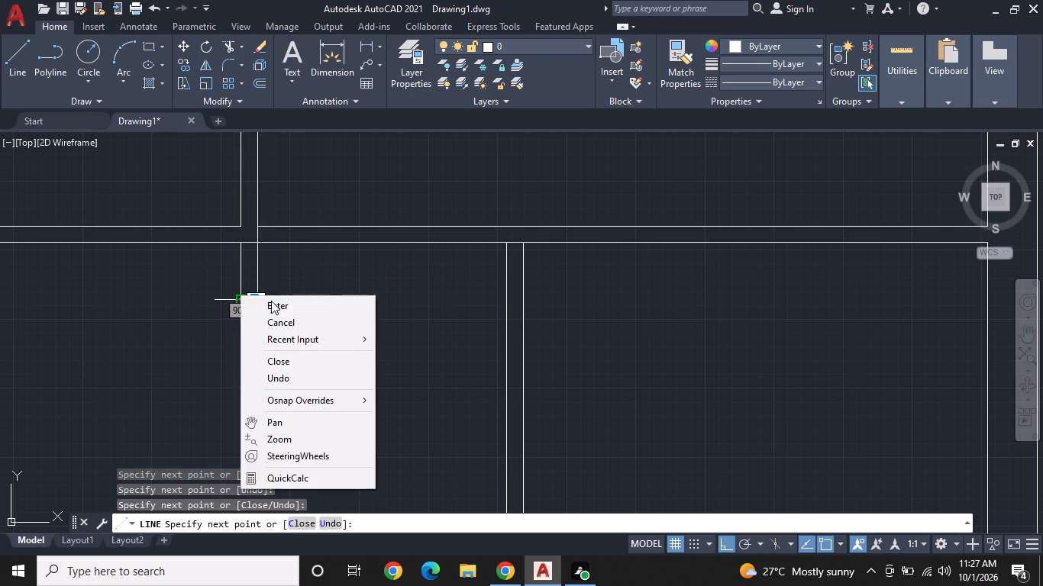
pyautogui.click(289, 321)
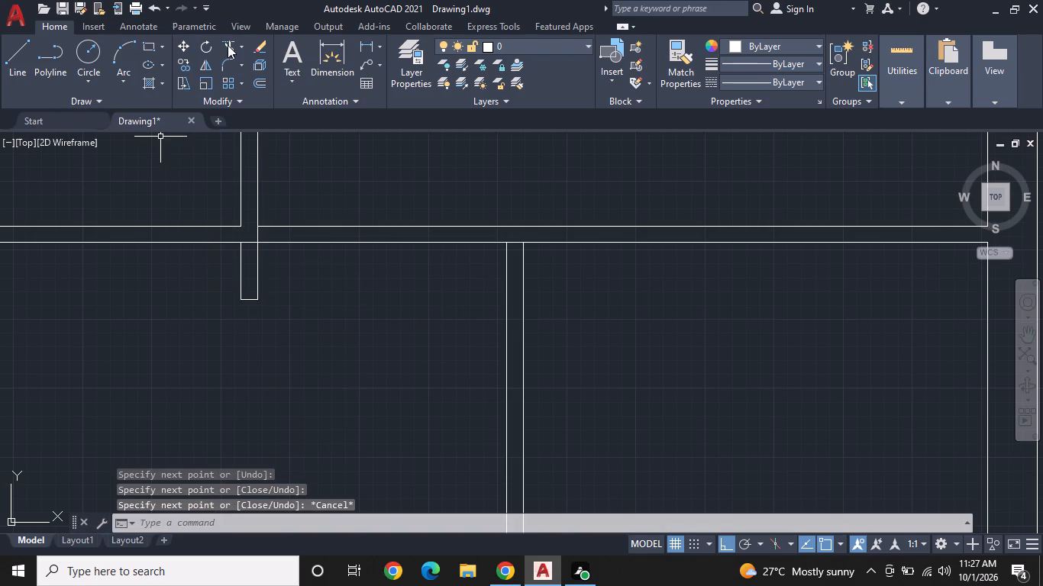
# Trim the horizontal wall's lower face inside the stub and the stub line crossing the wall thickness.
pyautogui.click(228, 45)
pyautogui.click(251, 244)
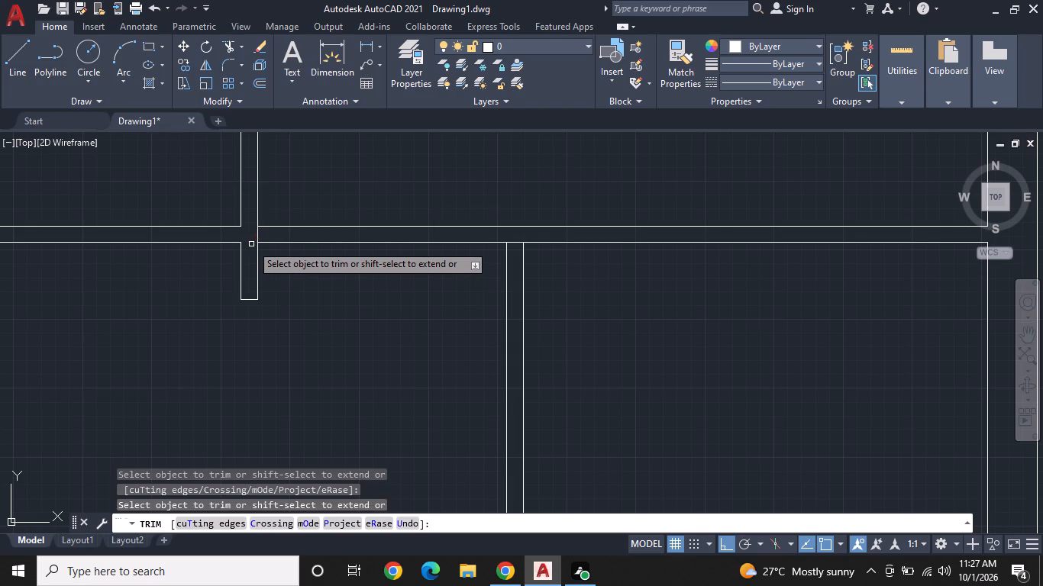
pyautogui.click(258, 237)
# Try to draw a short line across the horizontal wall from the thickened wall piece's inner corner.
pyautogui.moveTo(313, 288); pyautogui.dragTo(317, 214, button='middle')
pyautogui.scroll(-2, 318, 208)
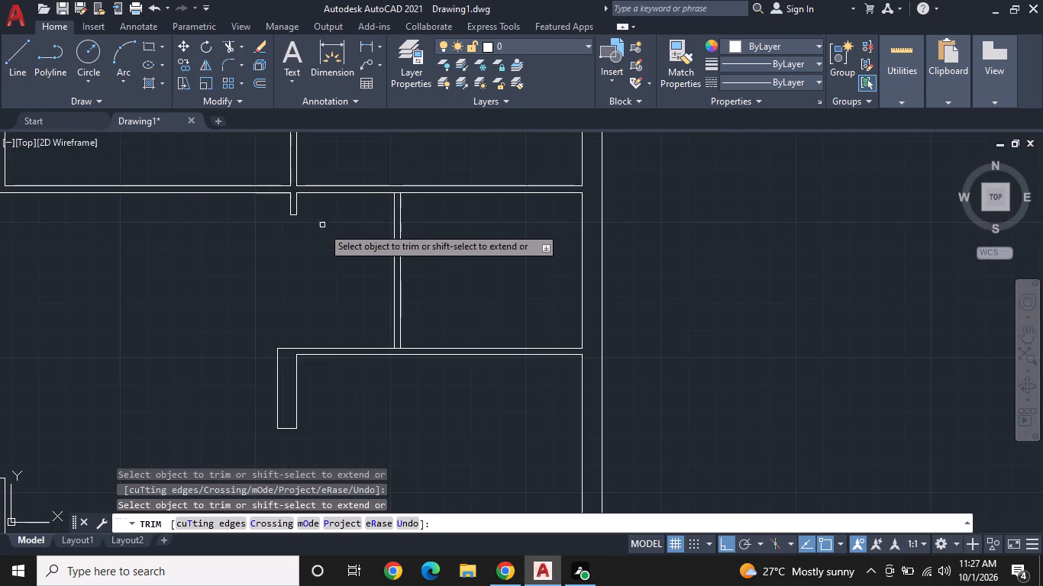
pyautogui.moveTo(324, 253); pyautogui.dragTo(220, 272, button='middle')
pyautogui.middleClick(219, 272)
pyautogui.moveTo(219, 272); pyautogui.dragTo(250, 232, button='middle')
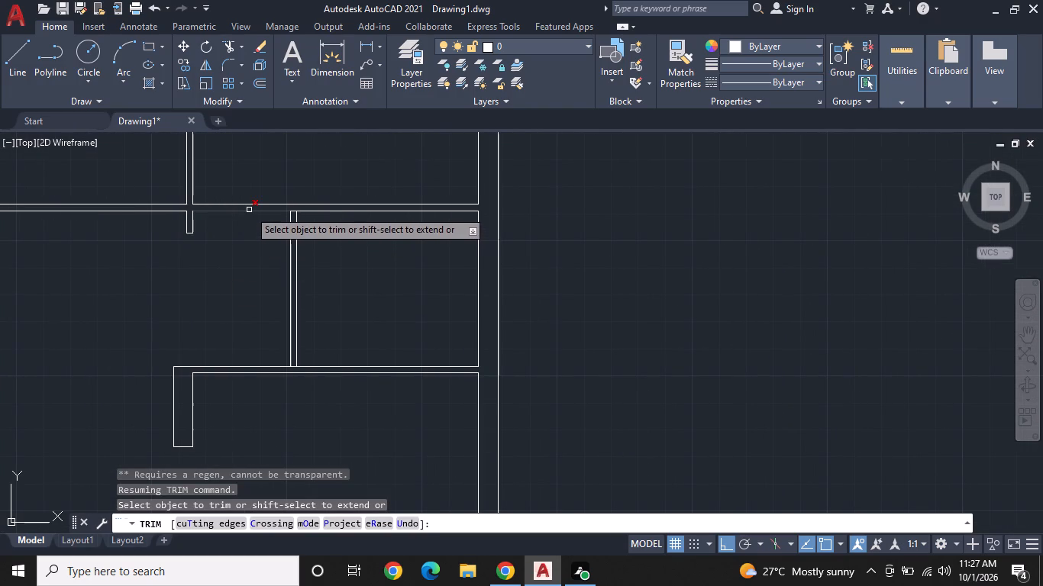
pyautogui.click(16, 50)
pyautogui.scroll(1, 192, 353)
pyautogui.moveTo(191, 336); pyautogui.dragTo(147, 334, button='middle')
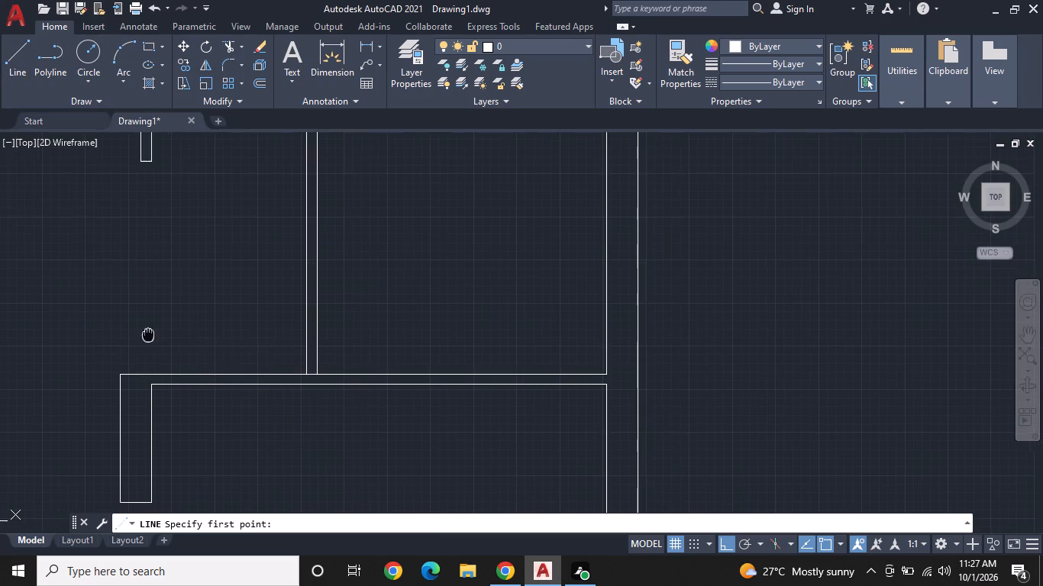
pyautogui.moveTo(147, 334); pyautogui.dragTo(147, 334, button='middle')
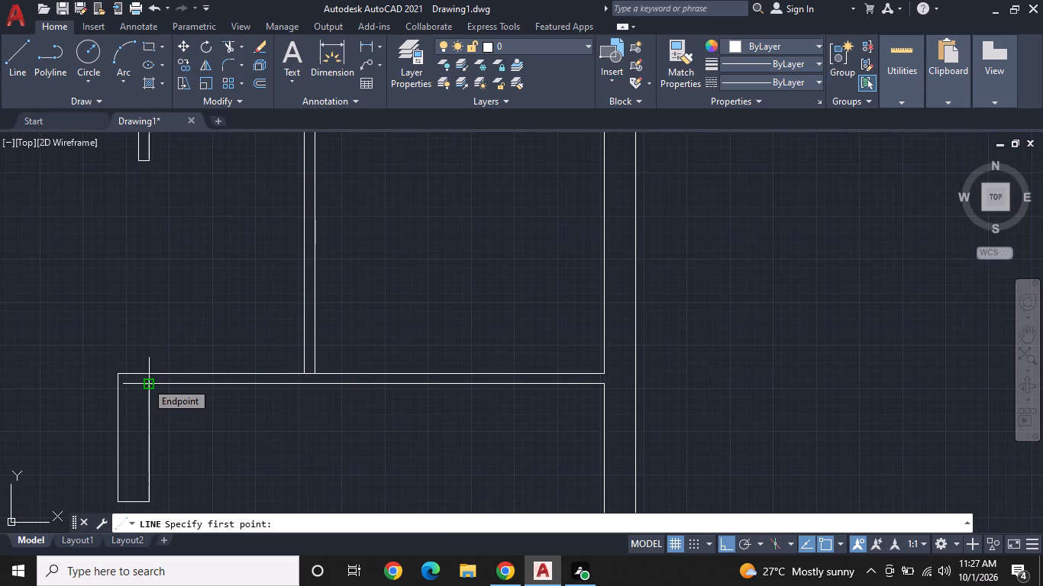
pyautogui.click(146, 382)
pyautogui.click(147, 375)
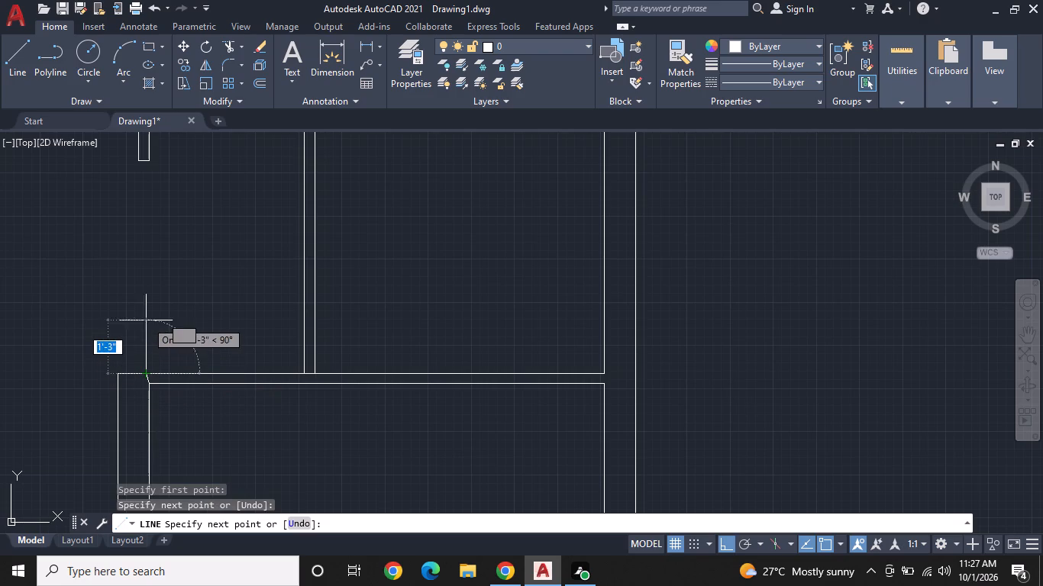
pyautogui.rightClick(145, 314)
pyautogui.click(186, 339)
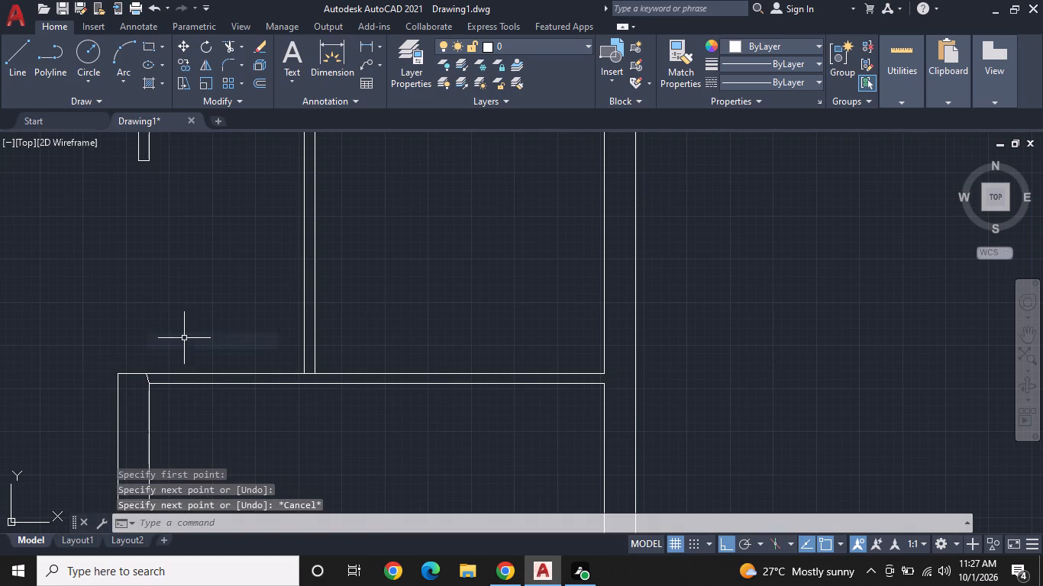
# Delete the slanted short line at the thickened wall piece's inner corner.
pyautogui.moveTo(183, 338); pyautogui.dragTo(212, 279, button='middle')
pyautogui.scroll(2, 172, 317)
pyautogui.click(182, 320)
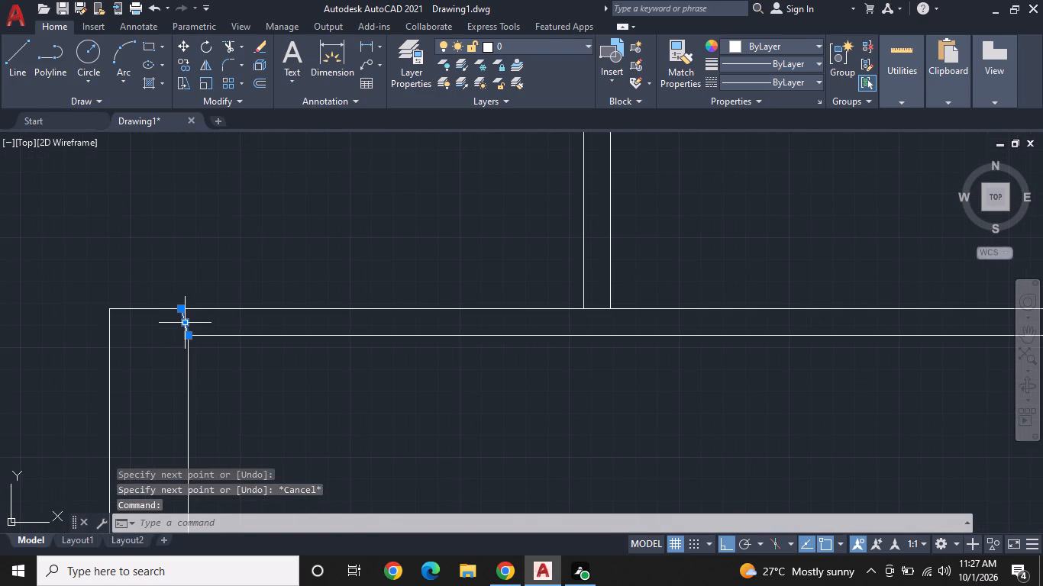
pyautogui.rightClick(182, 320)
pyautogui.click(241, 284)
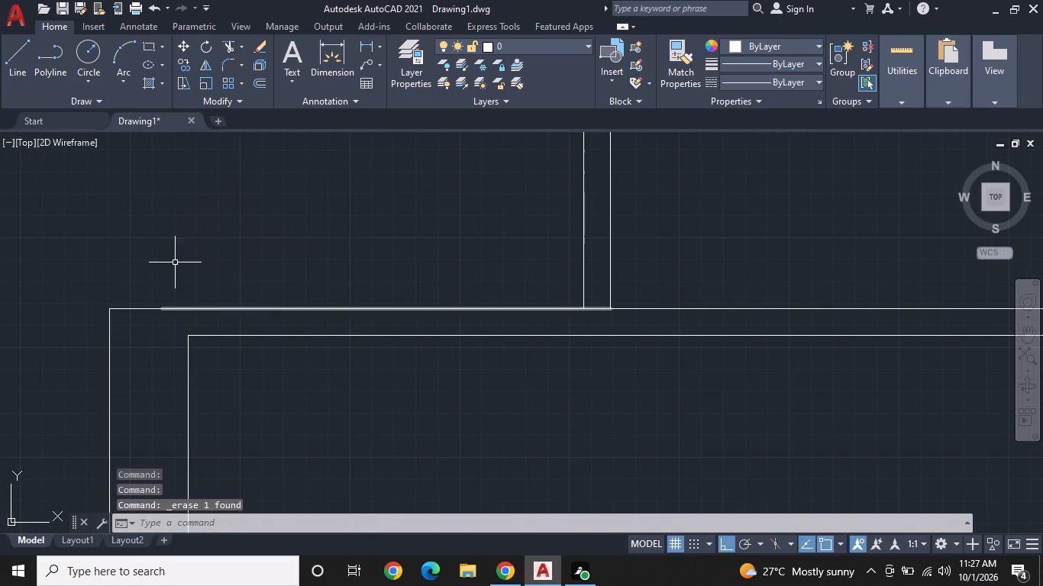
# Draw a 3" vertical line across the horizontal wall's thickness, up from the thickened wall piece's inner corner.
pyautogui.click(21, 50)
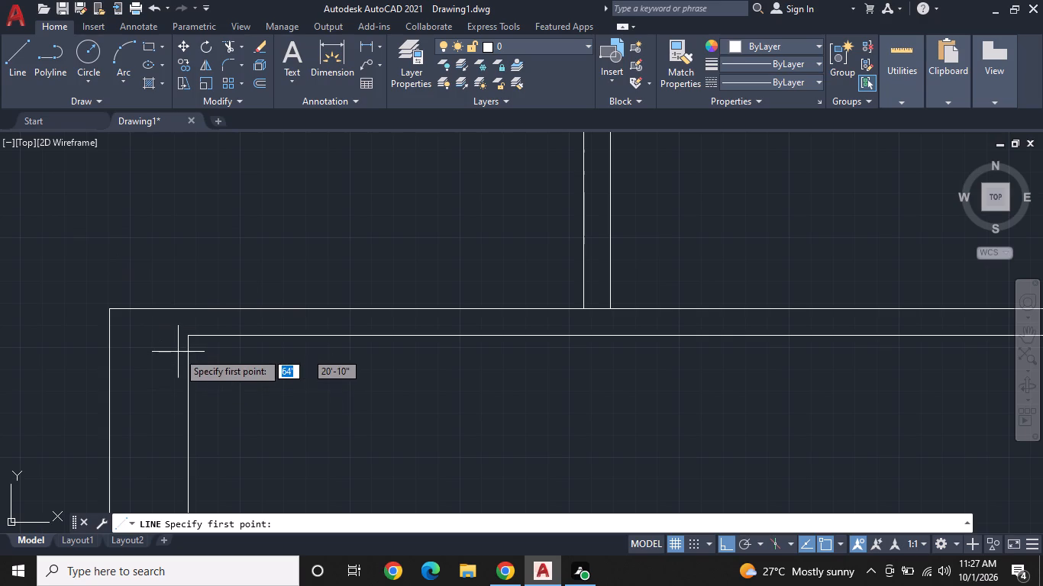
pyautogui.click(192, 338)
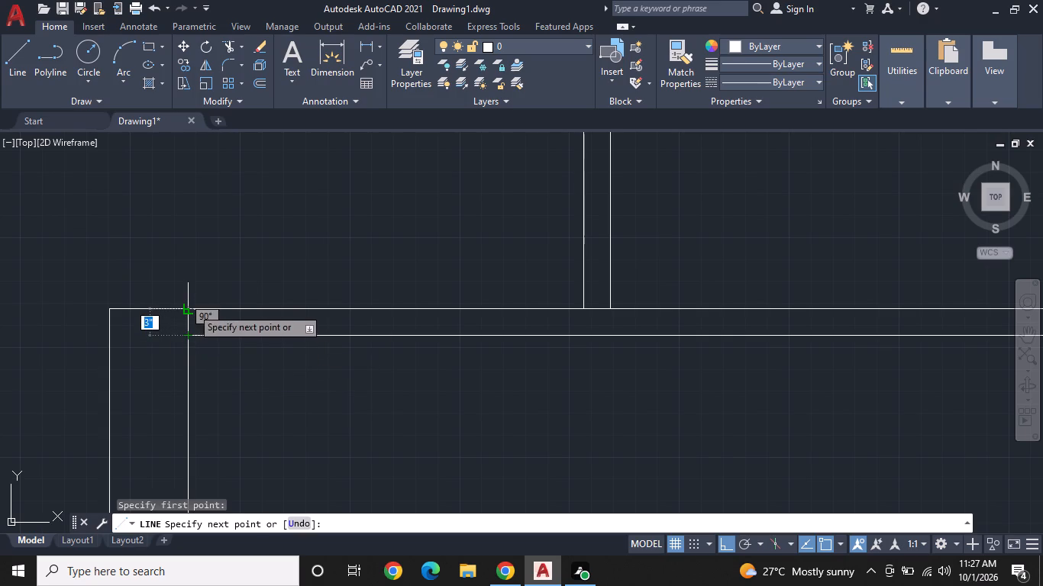
pyautogui.click(191, 305)
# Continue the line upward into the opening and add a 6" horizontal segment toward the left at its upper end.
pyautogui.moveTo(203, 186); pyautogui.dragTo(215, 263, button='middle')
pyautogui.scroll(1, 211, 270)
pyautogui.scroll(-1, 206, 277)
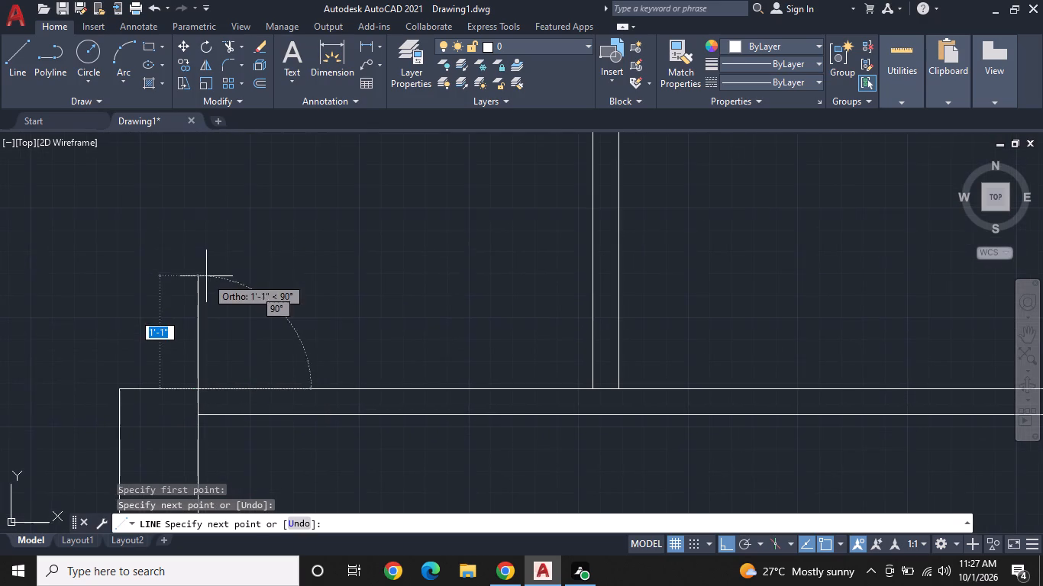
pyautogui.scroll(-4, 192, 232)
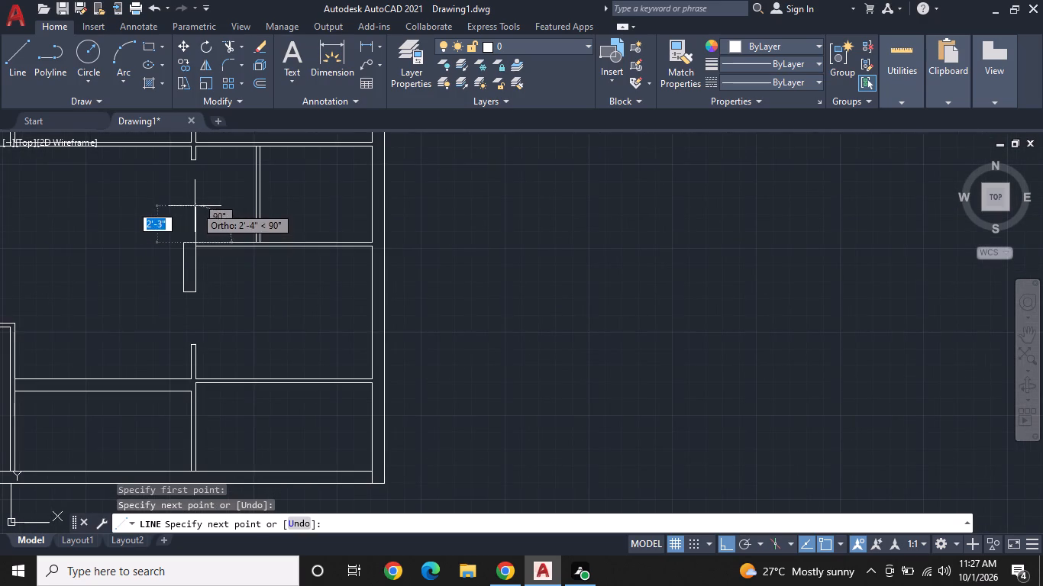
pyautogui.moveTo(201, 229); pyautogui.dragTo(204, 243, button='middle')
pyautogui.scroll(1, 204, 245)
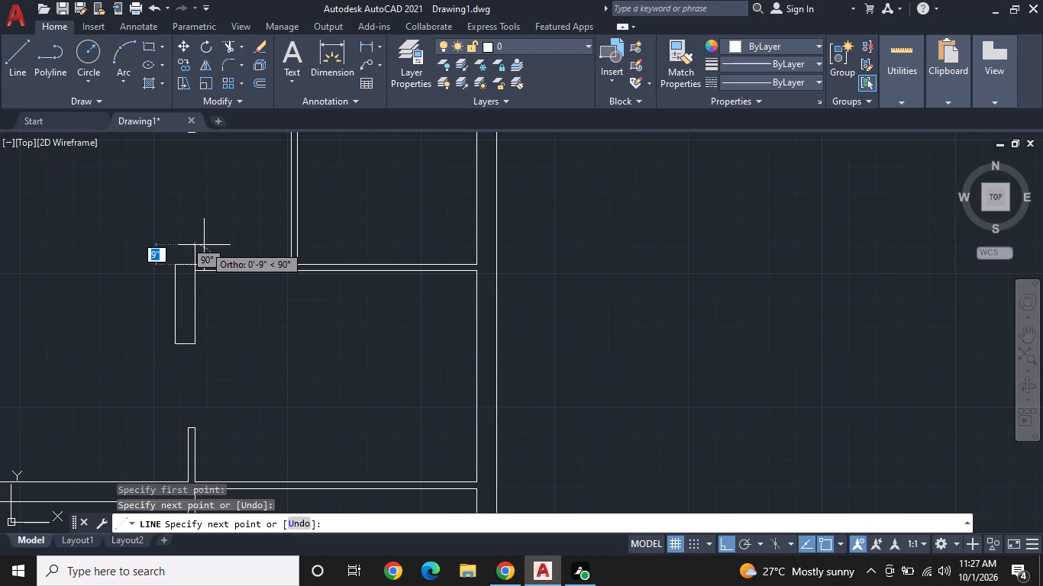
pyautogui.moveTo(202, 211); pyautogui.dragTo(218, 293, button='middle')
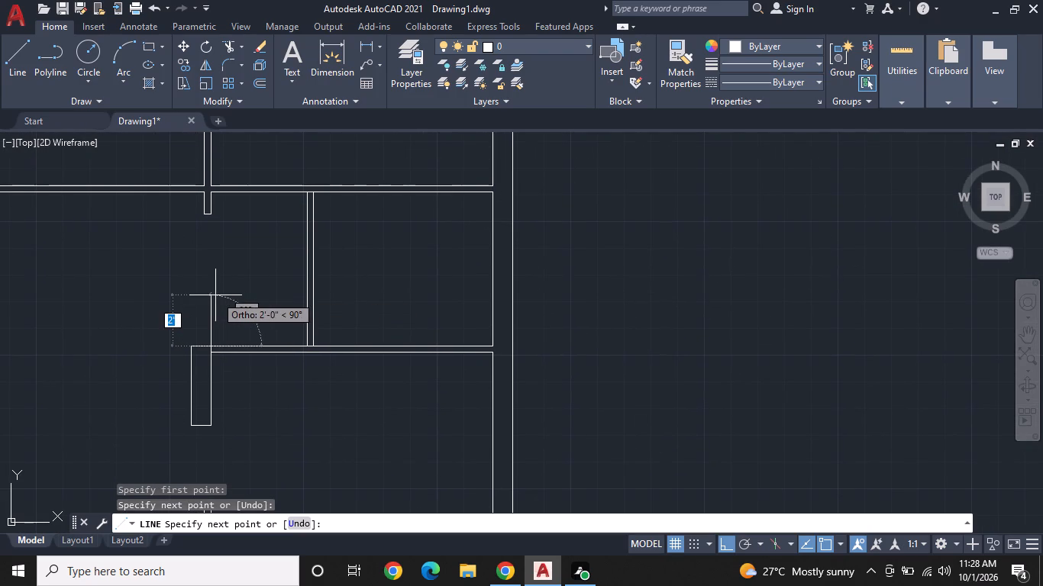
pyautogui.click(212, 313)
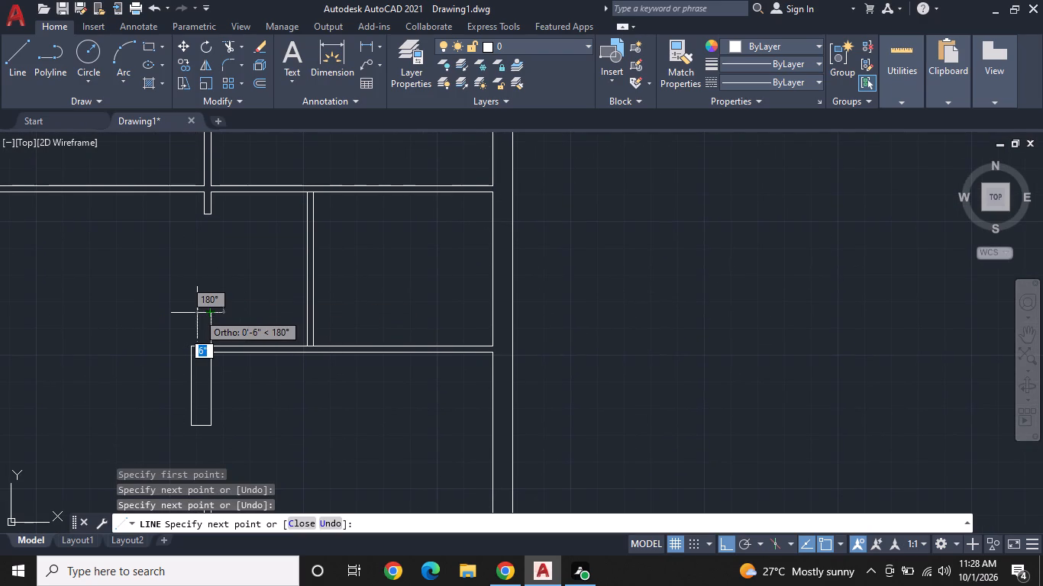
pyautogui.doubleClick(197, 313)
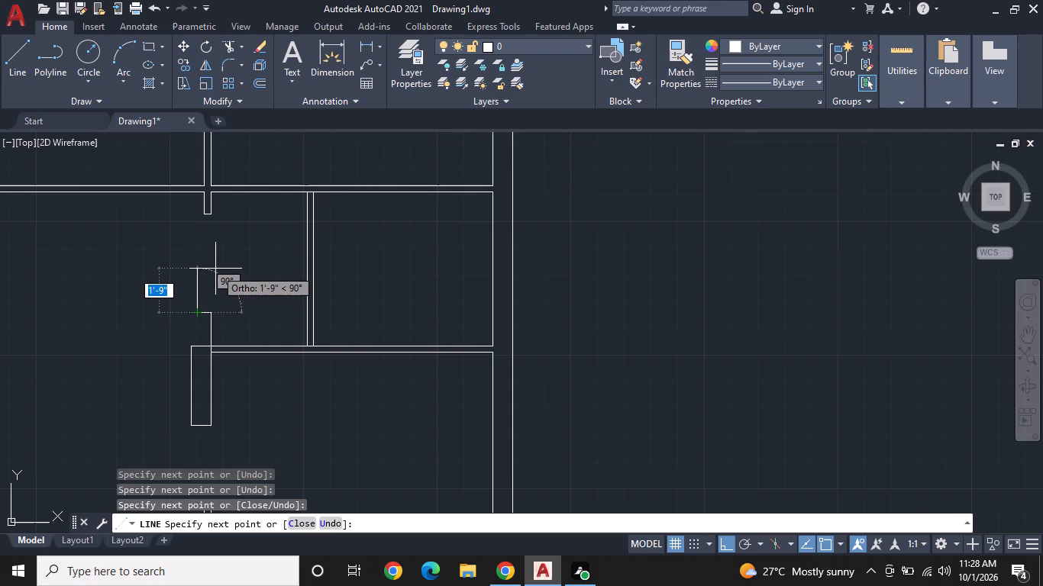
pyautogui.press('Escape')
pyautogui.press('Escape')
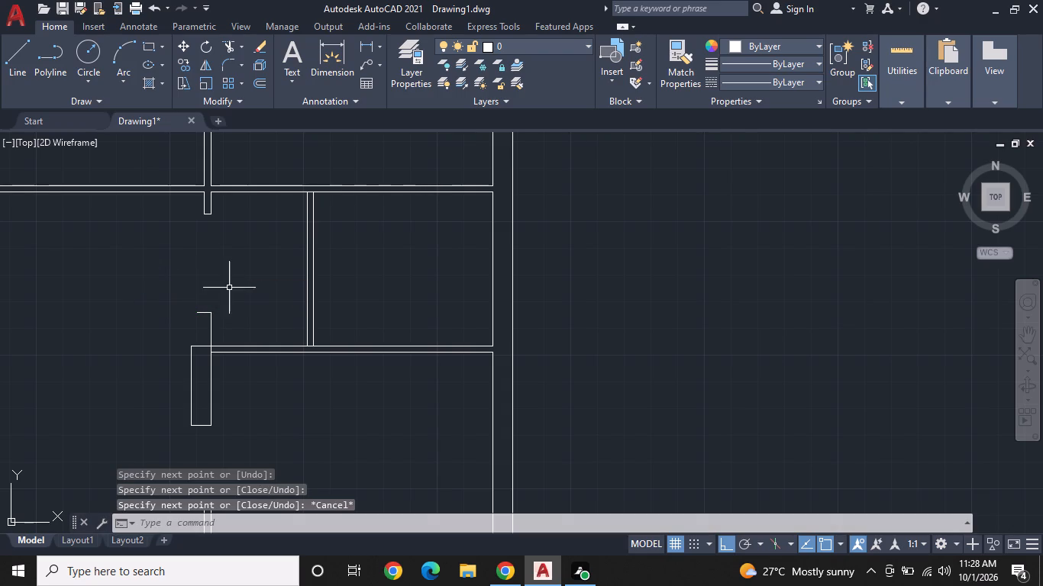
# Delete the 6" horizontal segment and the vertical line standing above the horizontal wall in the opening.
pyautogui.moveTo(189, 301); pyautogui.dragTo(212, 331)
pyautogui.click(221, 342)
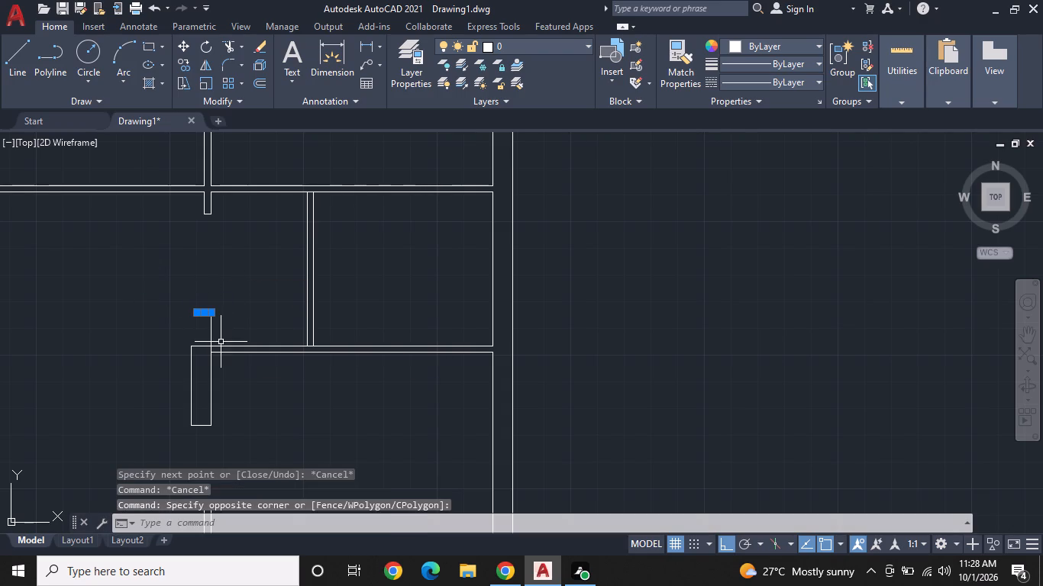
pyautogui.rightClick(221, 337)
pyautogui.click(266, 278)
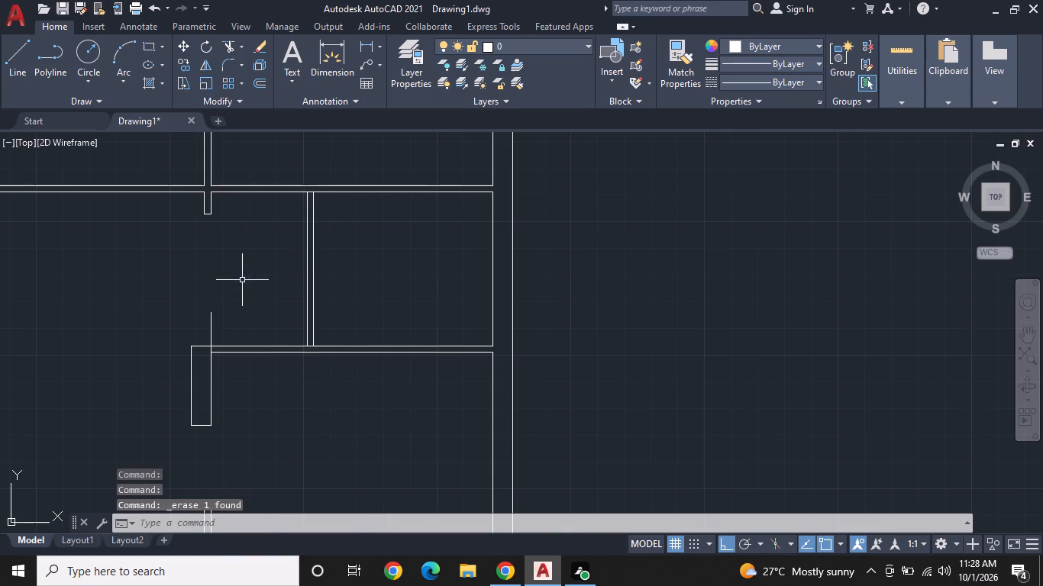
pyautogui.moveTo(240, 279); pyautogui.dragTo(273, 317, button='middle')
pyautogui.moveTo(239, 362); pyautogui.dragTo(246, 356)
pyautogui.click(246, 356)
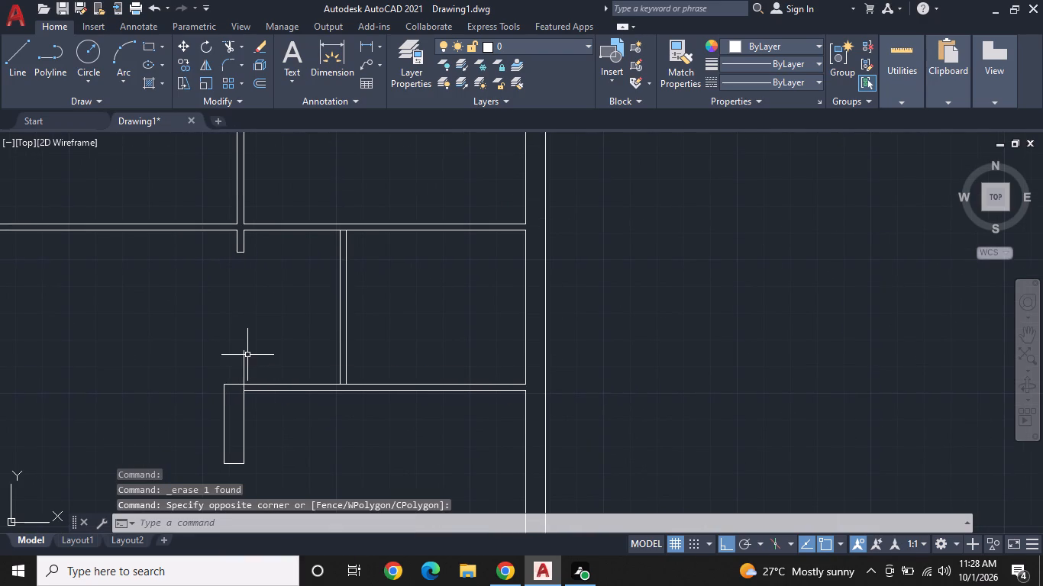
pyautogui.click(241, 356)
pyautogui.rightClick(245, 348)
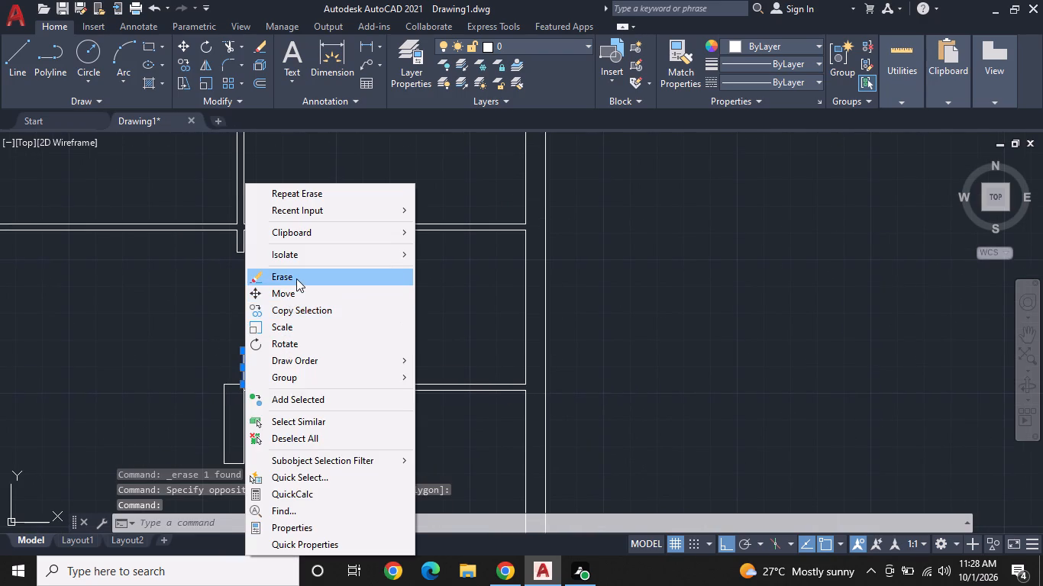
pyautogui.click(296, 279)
# Extend both faces of the short wall stub above the opening down to the horizontal wall's upper face.
pyautogui.write('EZ')
pyautogui.press('Escape')
pyautogui.press('e')
pyautogui.write('X')
pyautogui.press('space')
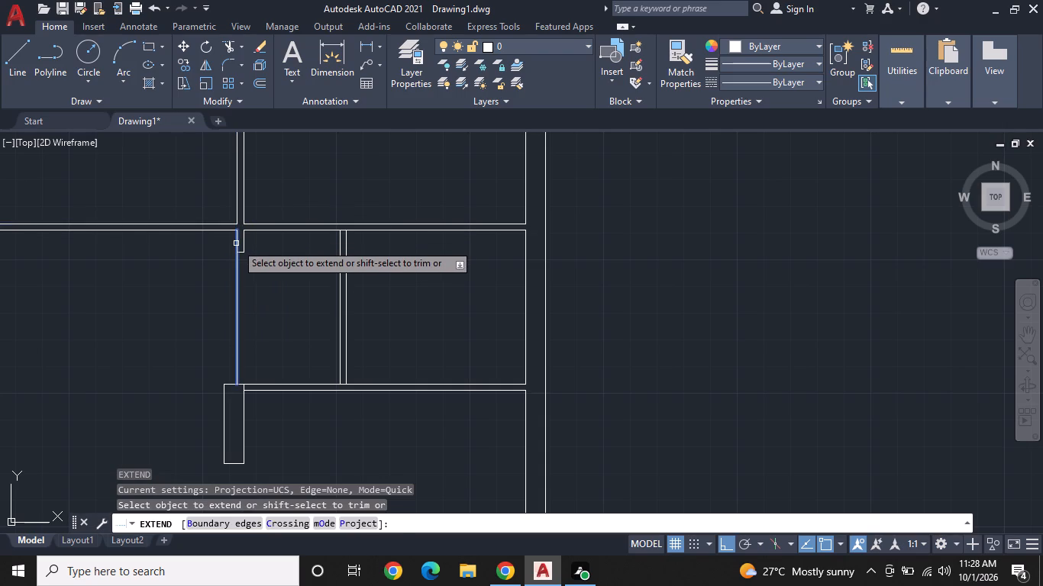
pyautogui.click(236, 243)
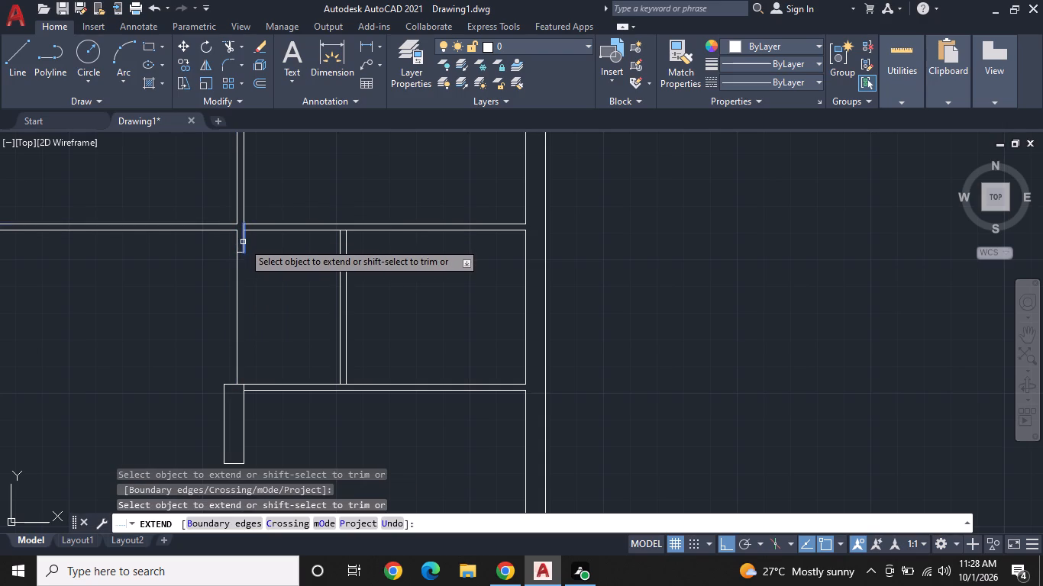
pyautogui.click(243, 242)
# Trim away the thickened wall piece's top, left, bottom and right edges beneath the extended wall.
pyautogui.moveTo(284, 301); pyautogui.dragTo(289, 247, button='middle')
pyautogui.scroll(1, 288, 255)
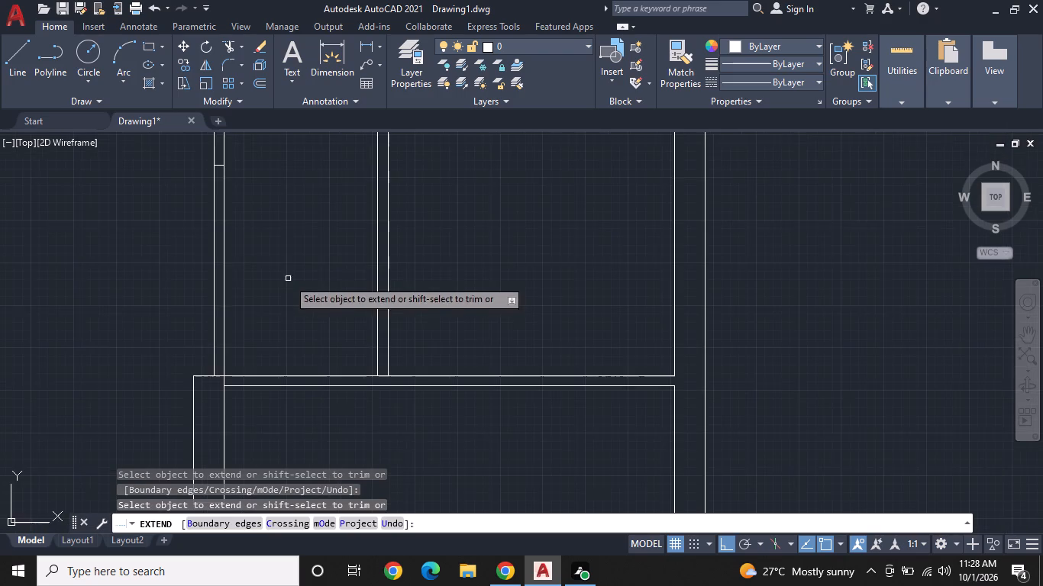
pyautogui.moveTo(283, 272); pyautogui.dragTo(266, 227, button='middle')
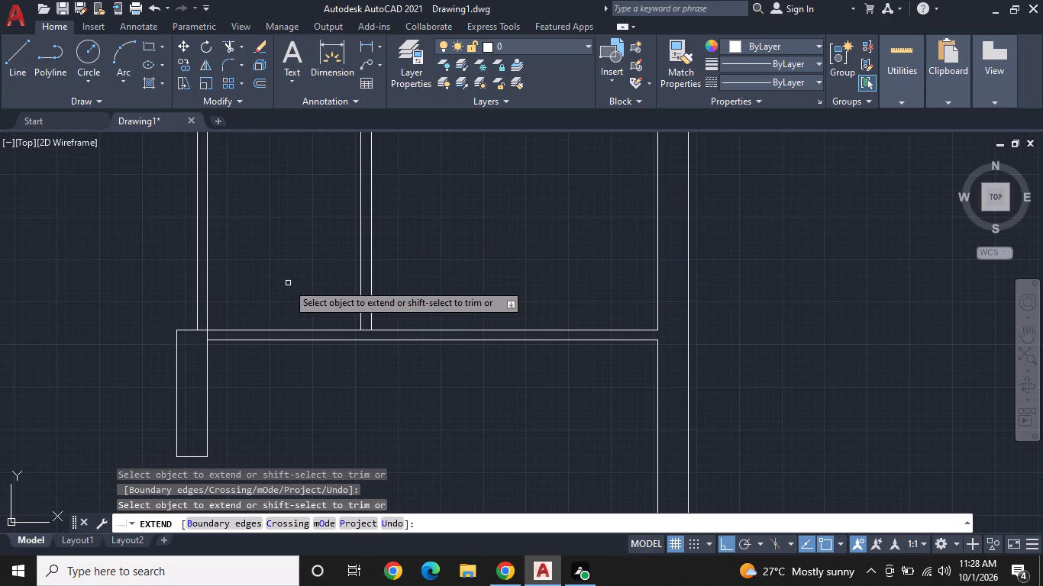
pyautogui.moveTo(289, 269); pyautogui.dragTo(289, 250, button='middle')
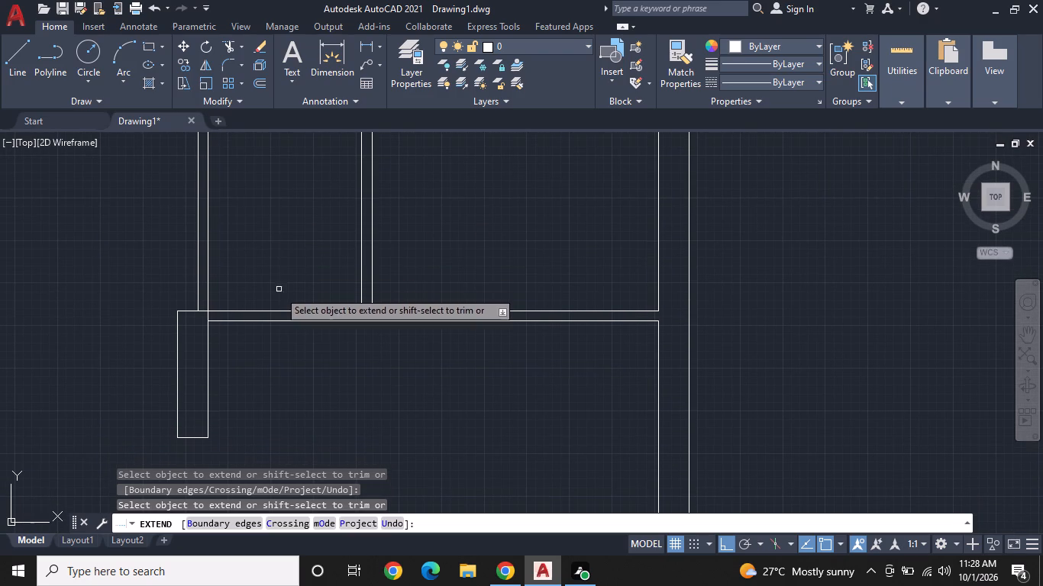
pyautogui.click(226, 44)
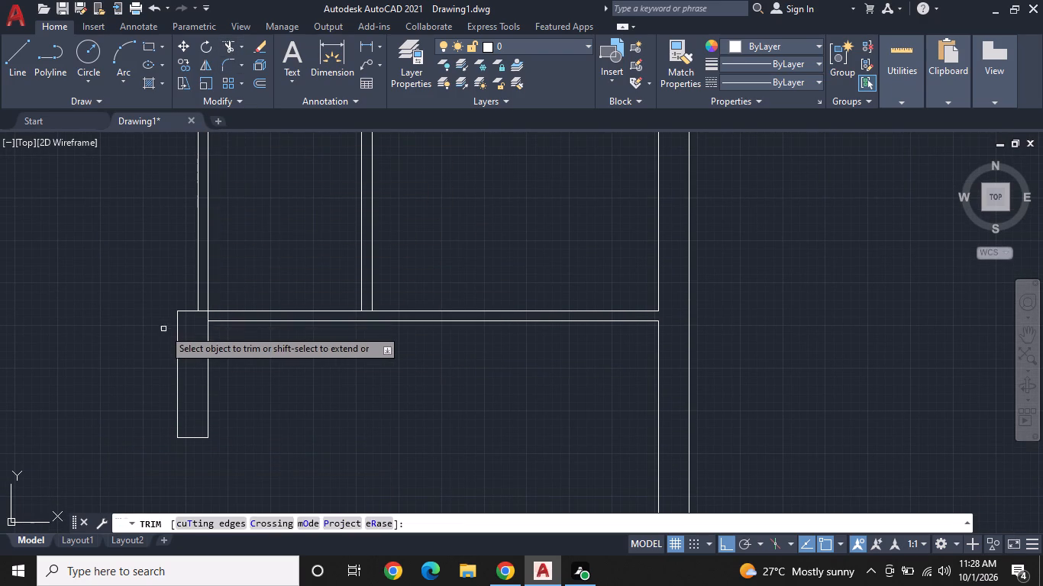
pyautogui.click(182, 311)
pyautogui.moveTo(174, 336); pyautogui.dragTo(176, 339)
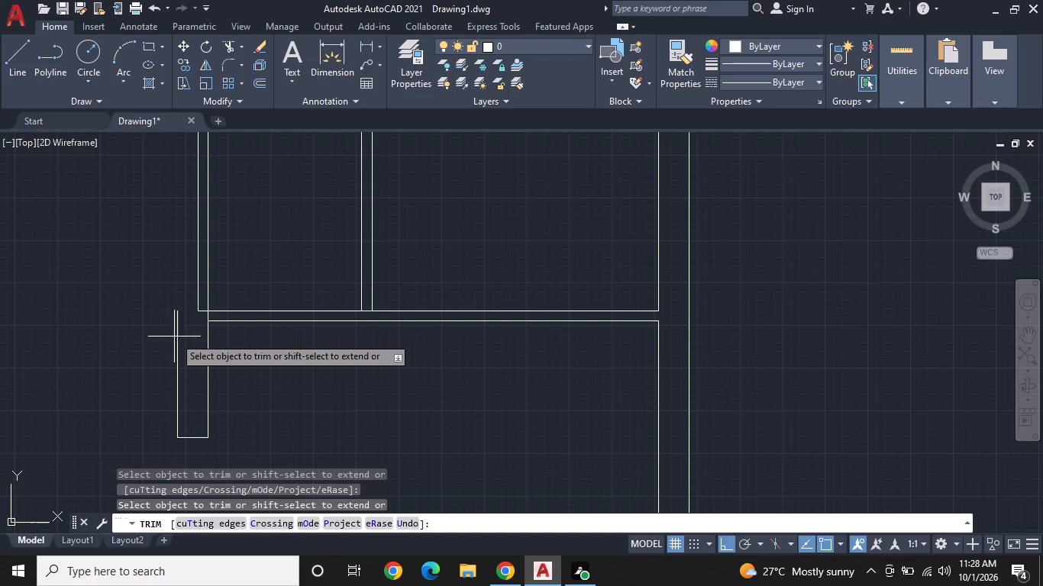
pyautogui.moveTo(176, 339); pyautogui.dragTo(177, 349)
pyautogui.click(193, 447)
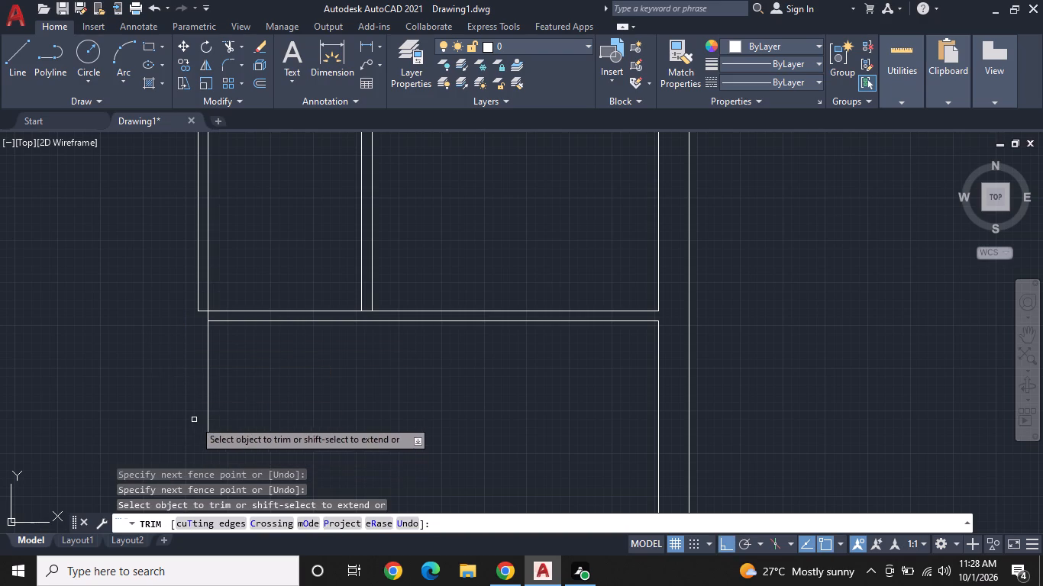
pyautogui.moveTo(194, 420); pyautogui.dragTo(147, 410, button='middle')
pyautogui.click(160, 386)
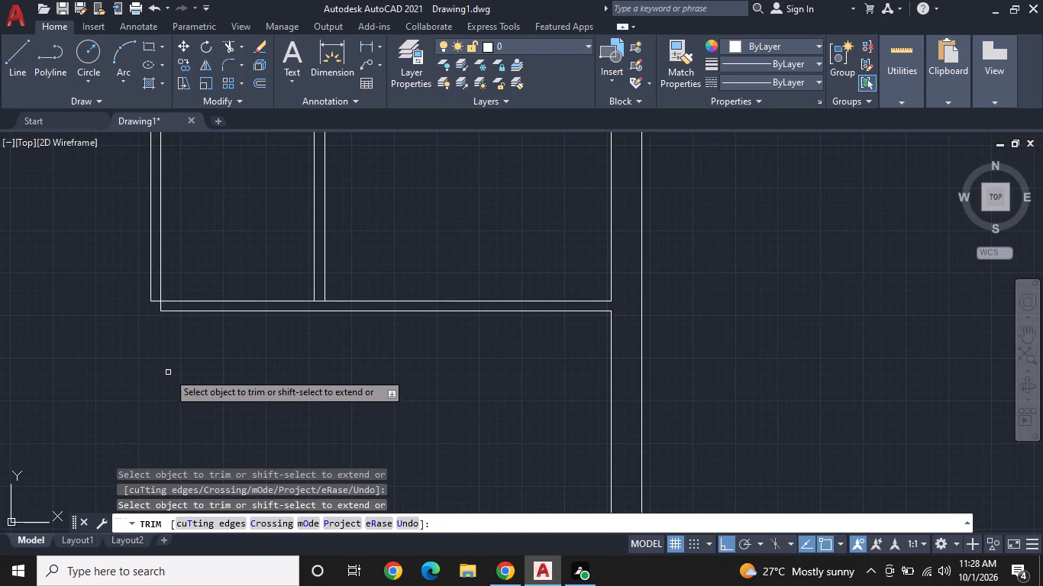
# Draw a thickened wall piece about 9" wide and 3' long down from the extended wall's outer corner, returning to the horizontal wall's lower face.
pyautogui.moveTo(187, 357); pyautogui.dragTo(216, 373, button='middle')
pyautogui.click(8, 60)
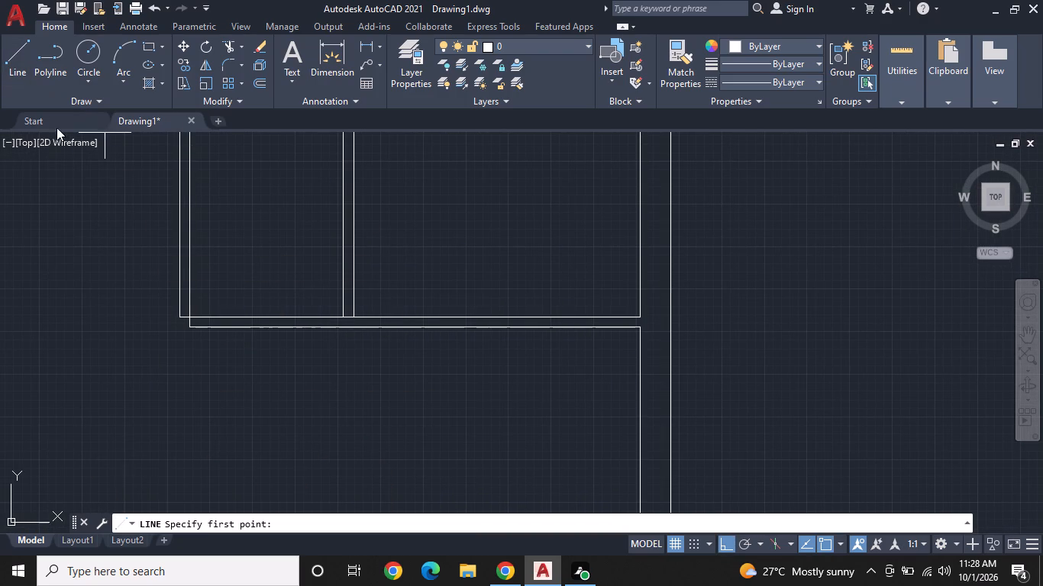
pyautogui.scroll(1, 190, 378)
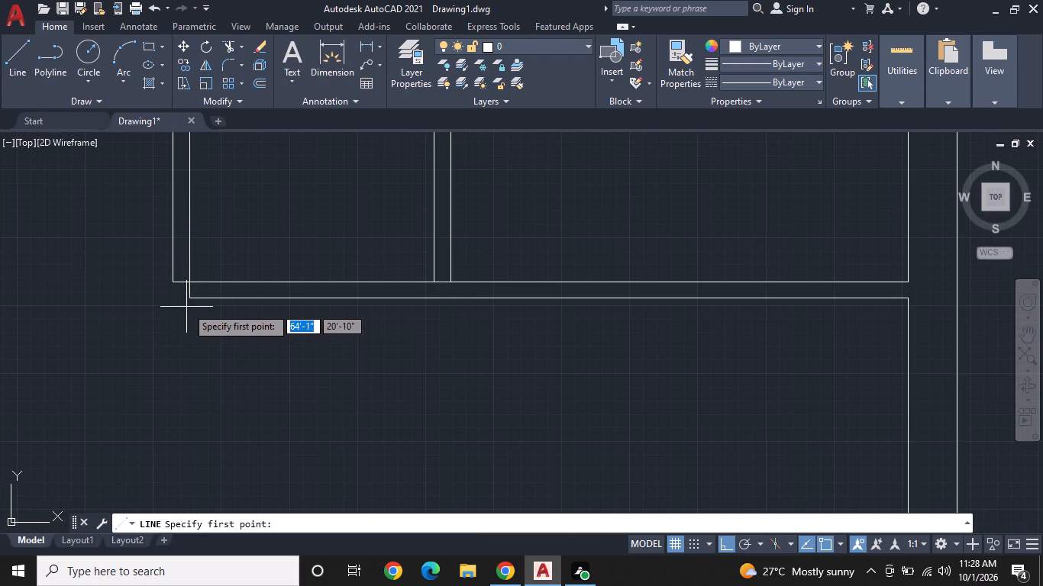
pyautogui.scroll(4, 165, 284)
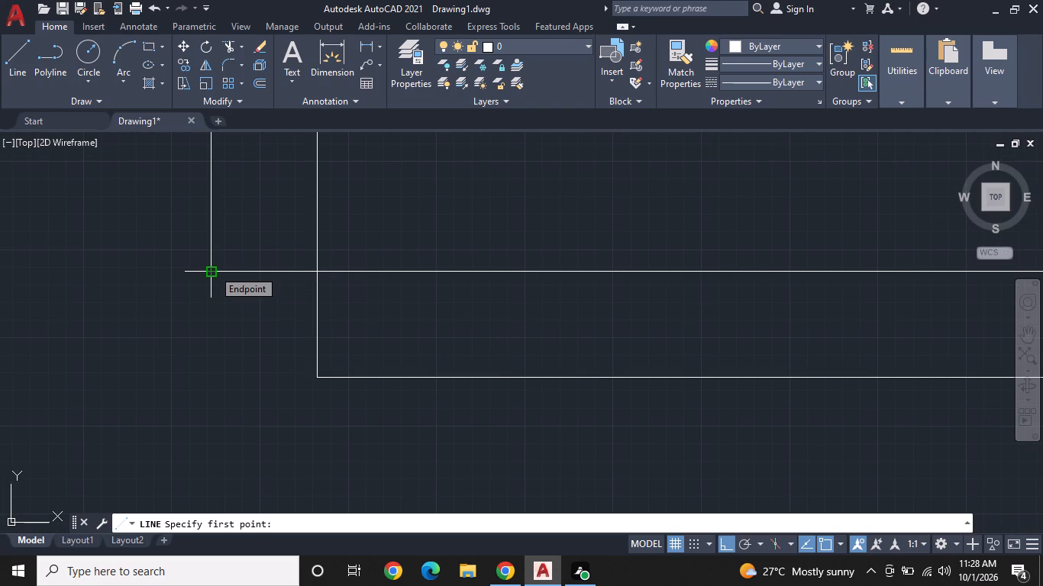
pyautogui.scroll(-1, 217, 279)
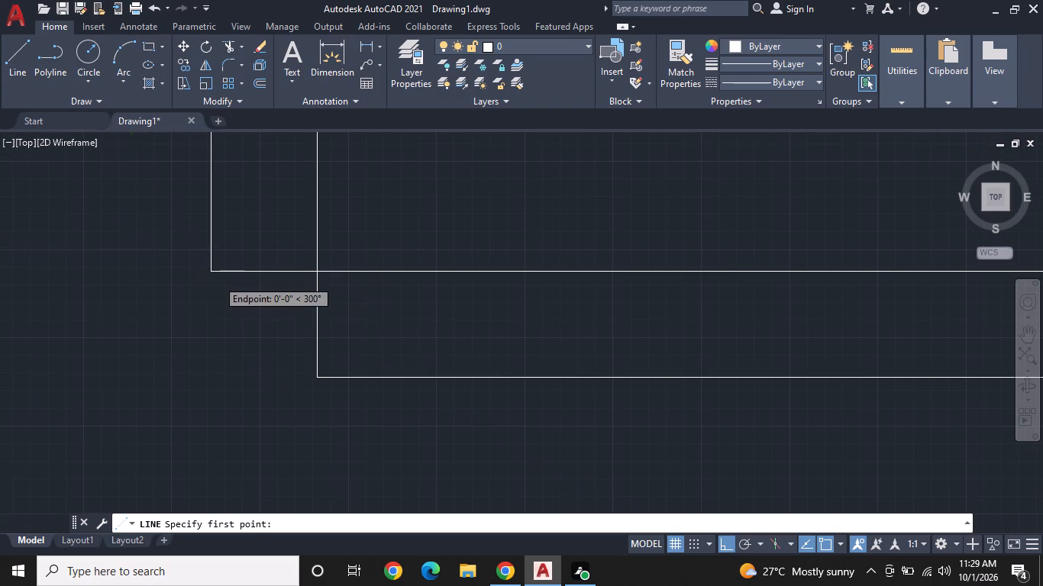
pyautogui.scroll(-1, 217, 279)
pyautogui.moveTo(212, 327); pyautogui.dragTo(221, 275, button='middle')
pyautogui.scroll(-3, 221, 275)
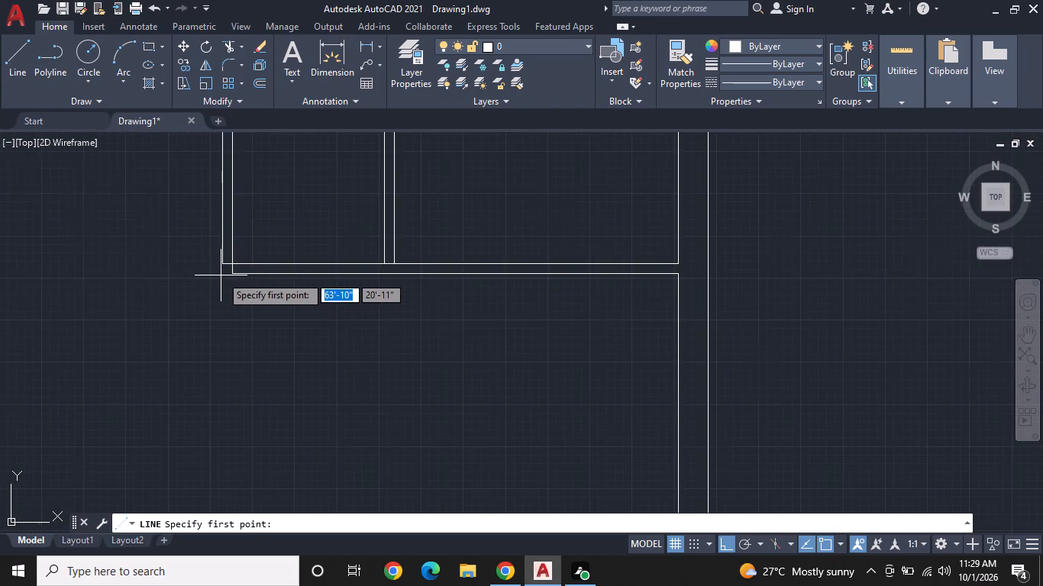
pyautogui.scroll(-2, 221, 275)
pyautogui.scroll(3, 221, 275)
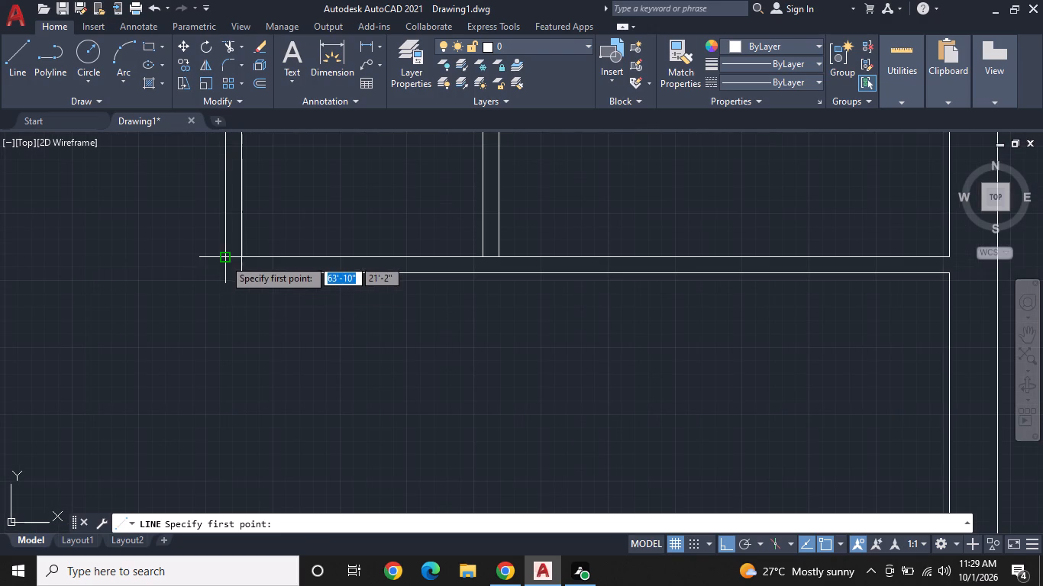
pyautogui.click(224, 256)
pyautogui.middleClick(232, 349)
pyautogui.moveTo(234, 330); pyautogui.dragTo(229, 231, button='middle')
pyautogui.middleClick(229, 228)
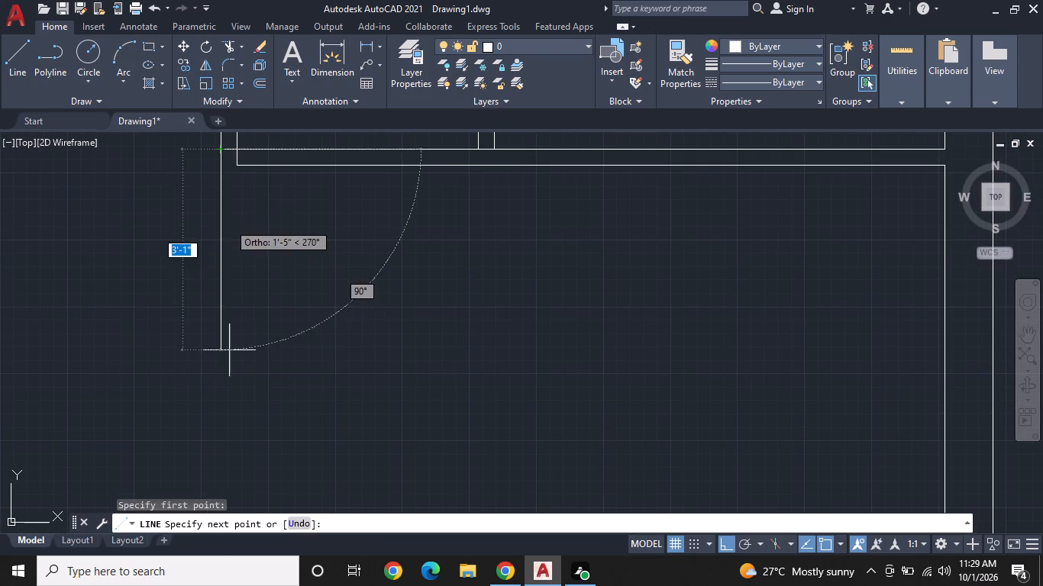
pyautogui.scroll(-2, 234, 412)
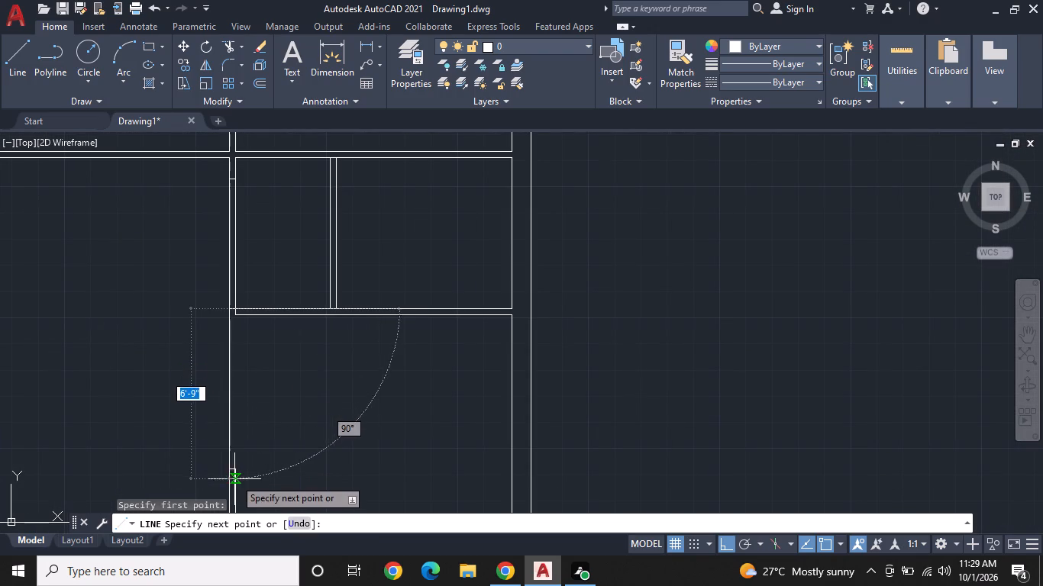
pyautogui.scroll(1, 230, 376)
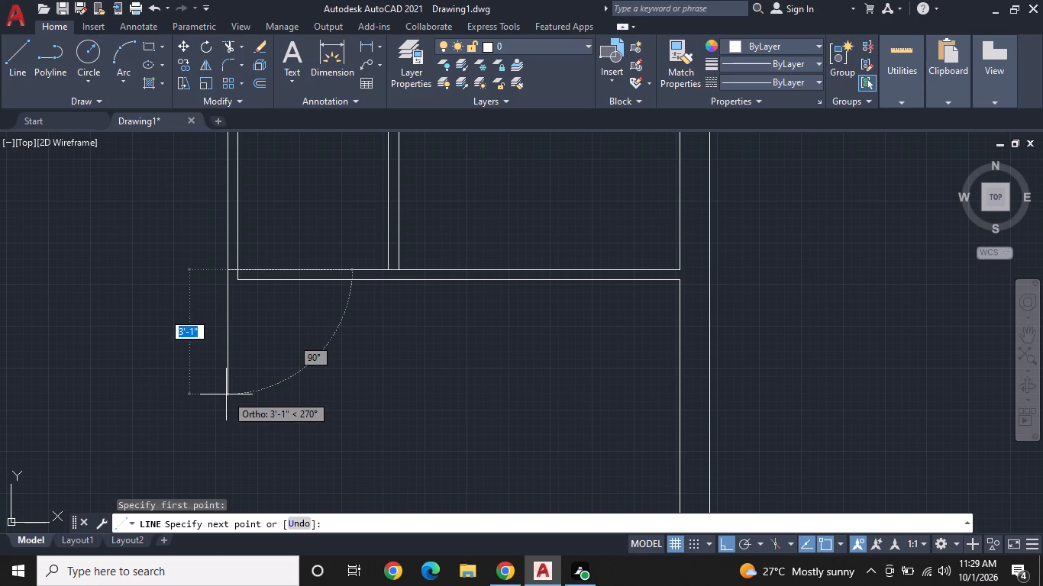
pyautogui.click(227, 385)
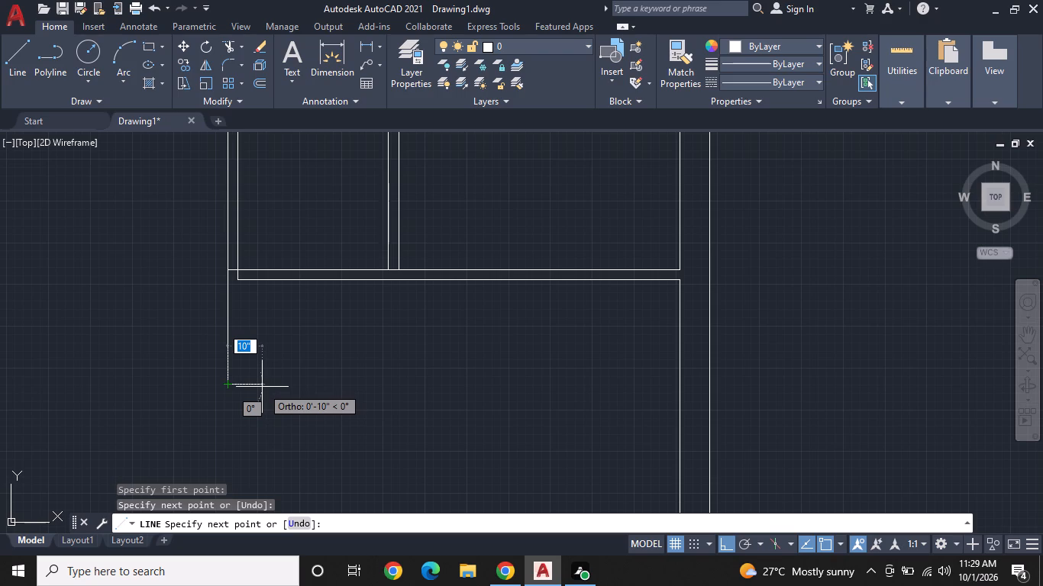
pyautogui.click(259, 387)
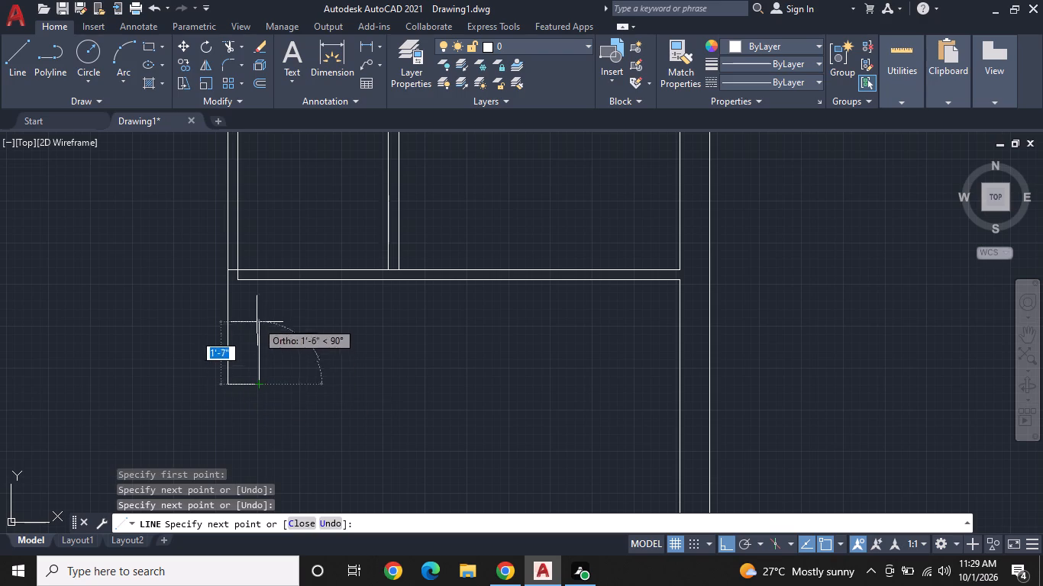
pyautogui.click(257, 279)
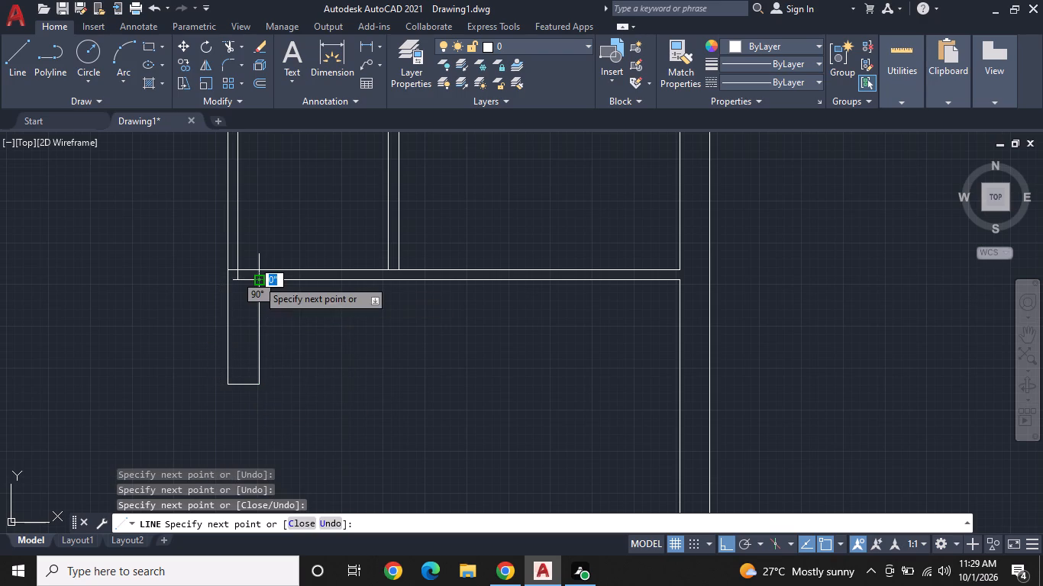
pyautogui.rightClick(258, 279)
pyautogui.click(288, 301)
pyautogui.scroll(1, 286, 243)
pyautogui.moveTo(286, 243); pyautogui.dragTo(286, 256, button='middle')
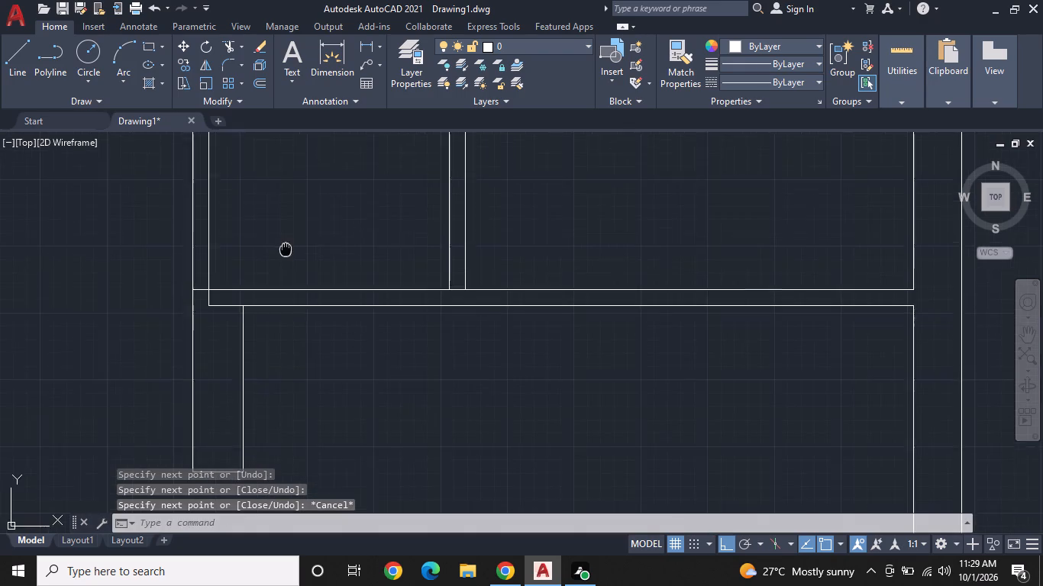
# Trim the leftover horizontal and vertical line segments at the junction between the horizontal wall and the thickened wall piece.
pyautogui.moveTo(286, 256); pyautogui.dragTo(279, 306, button='middle')
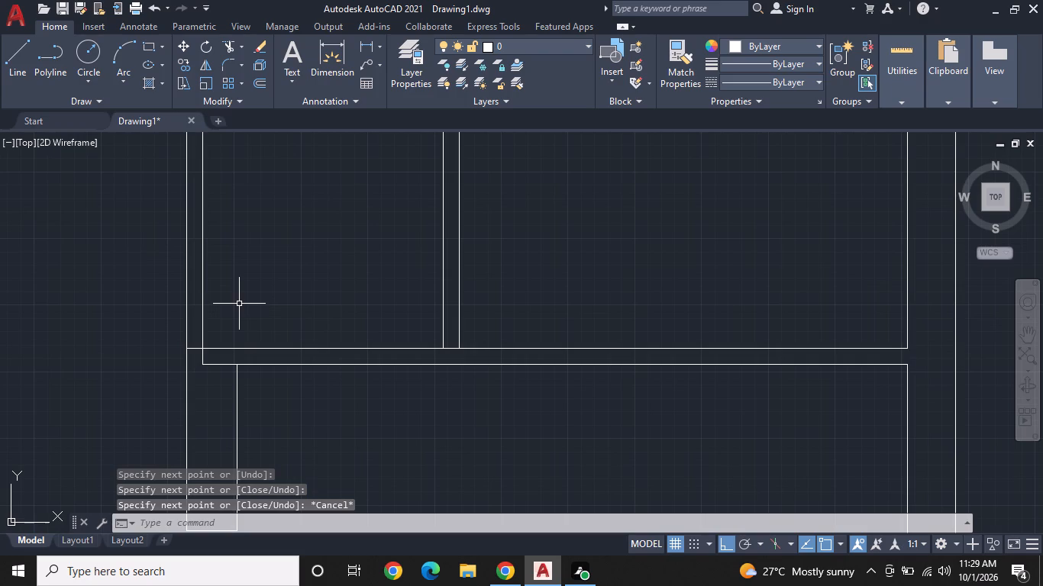
pyautogui.click(224, 46)
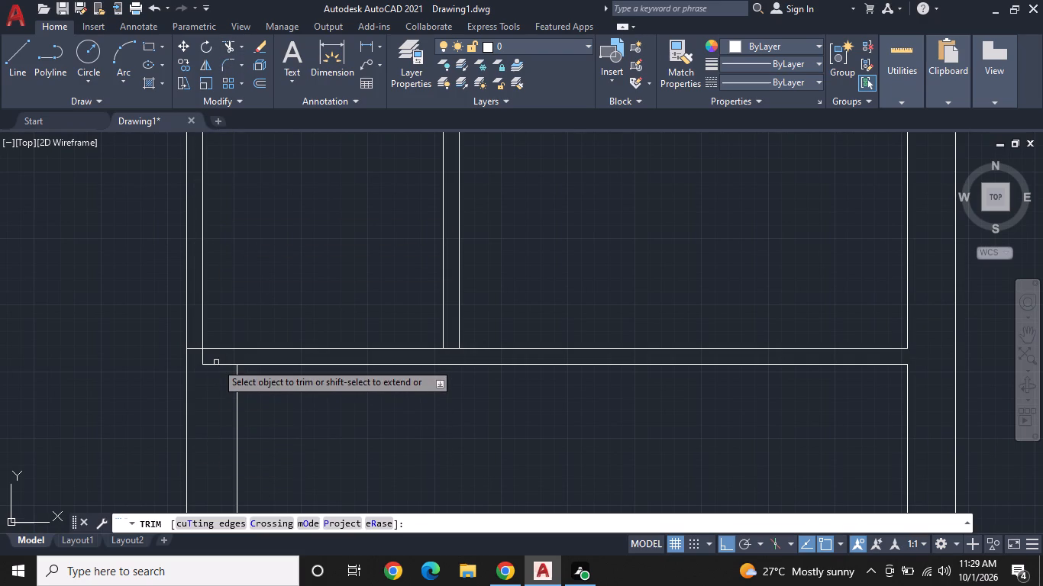
pyautogui.click(215, 363)
pyautogui.click(204, 359)
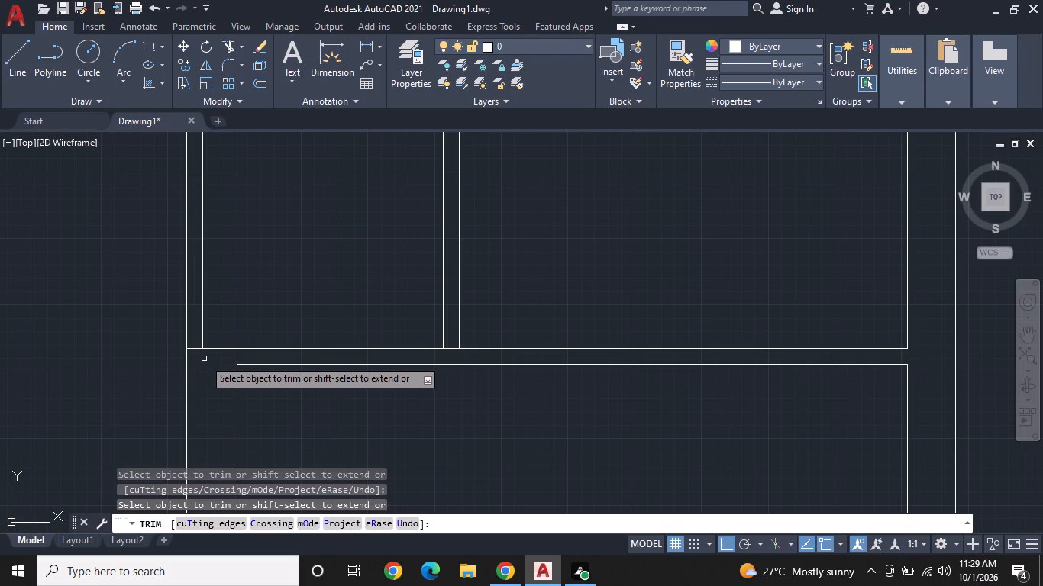
# Offset the outer face of the vertical wall above that junction by 9" into the small room.
pyautogui.moveTo(263, 259); pyautogui.dragTo(307, 391, button='middle')
pyautogui.scroll(-1, 307, 391)
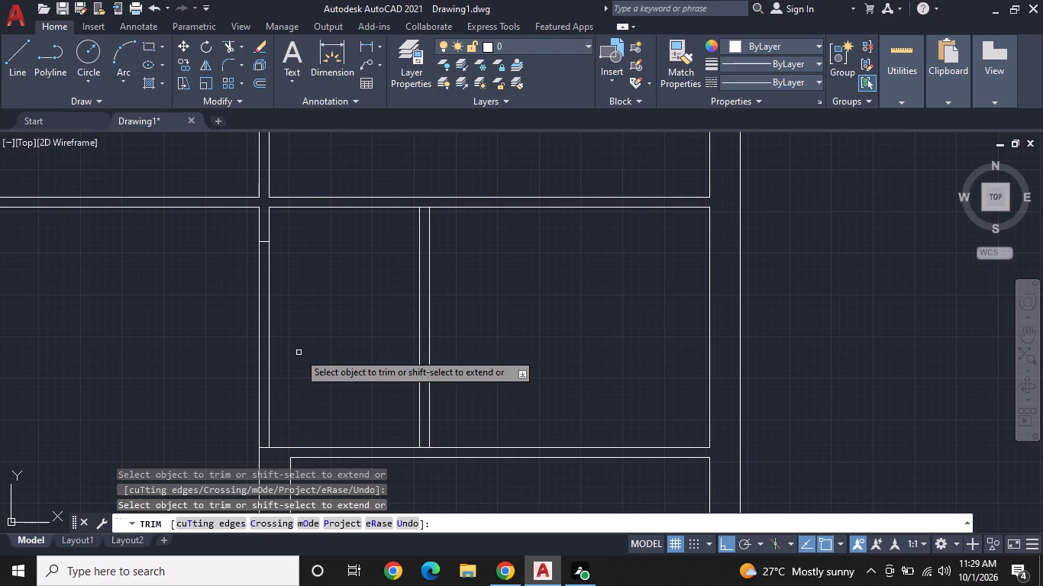
pyautogui.click(259, 79)
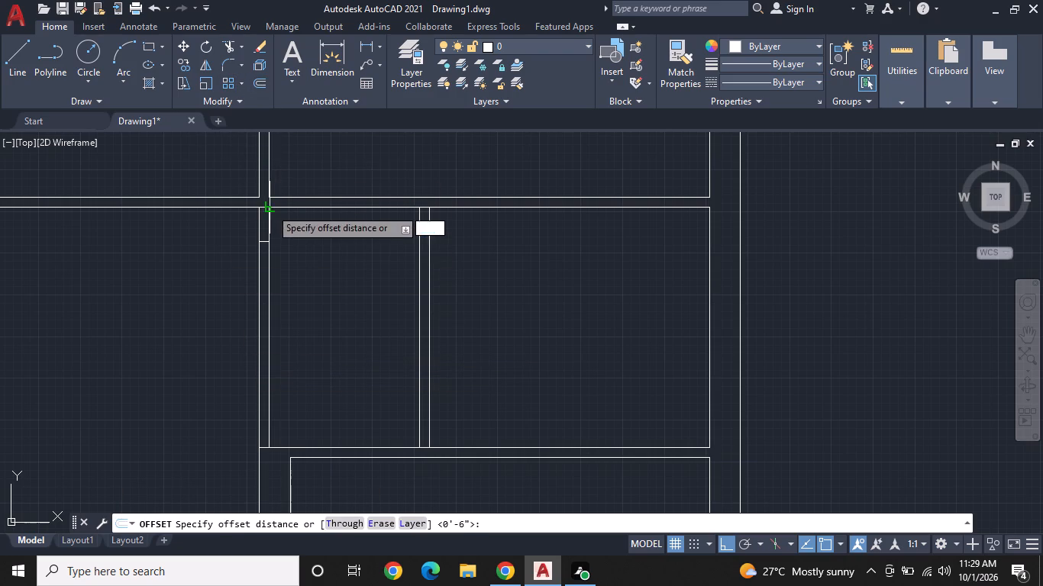
pyautogui.write('9"')
pyautogui.press('Return')
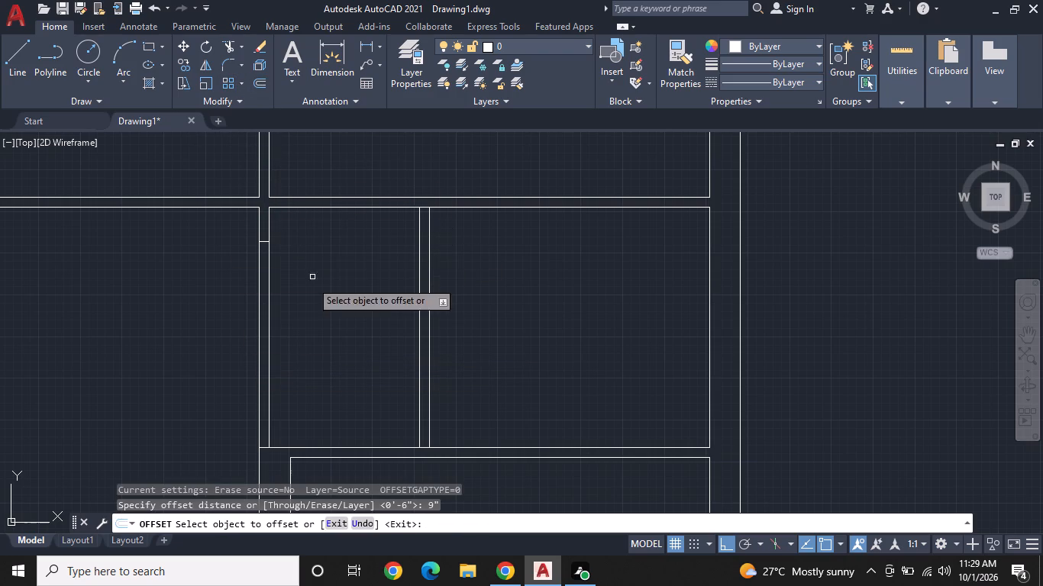
pyautogui.click(259, 356)
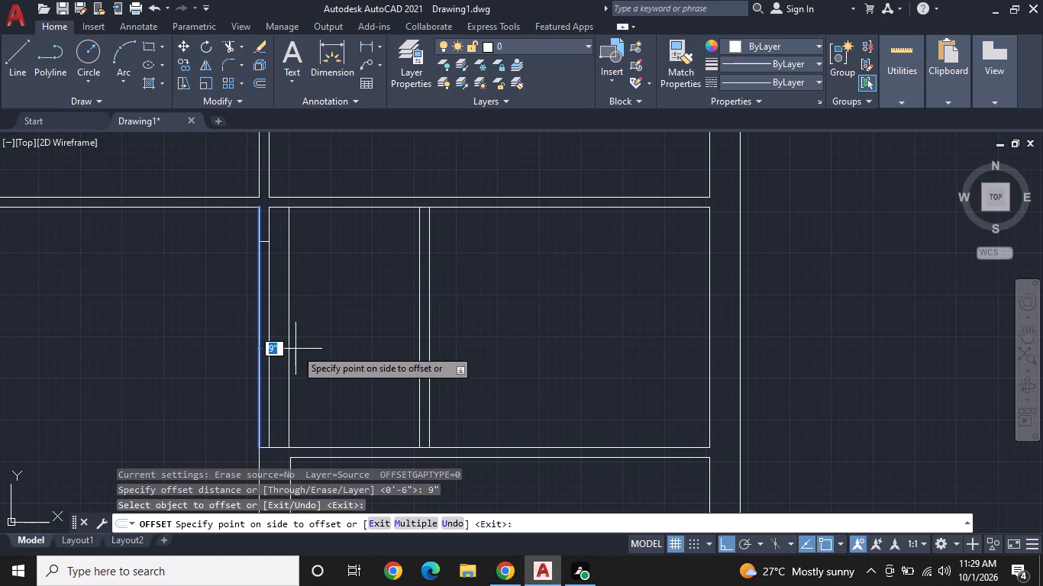
pyautogui.click(305, 346)
# Draw a short horizontal line from the offset line, a little below its mid-height, across the wall to its outer face.
pyautogui.moveTo(361, 320); pyautogui.dragTo(393, 356, button='middle')
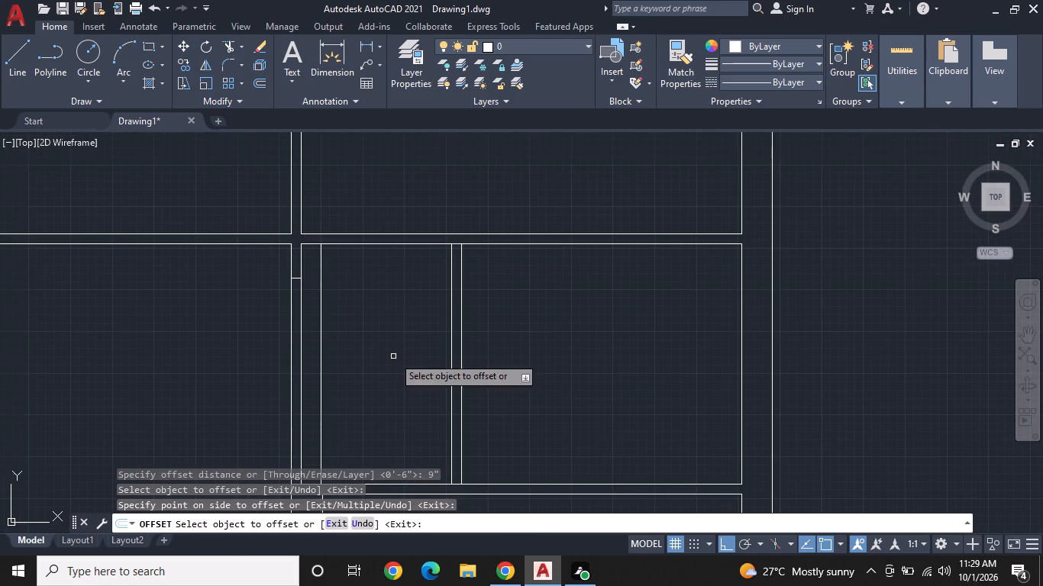
pyautogui.moveTo(382, 321); pyautogui.dragTo(389, 282, button='middle')
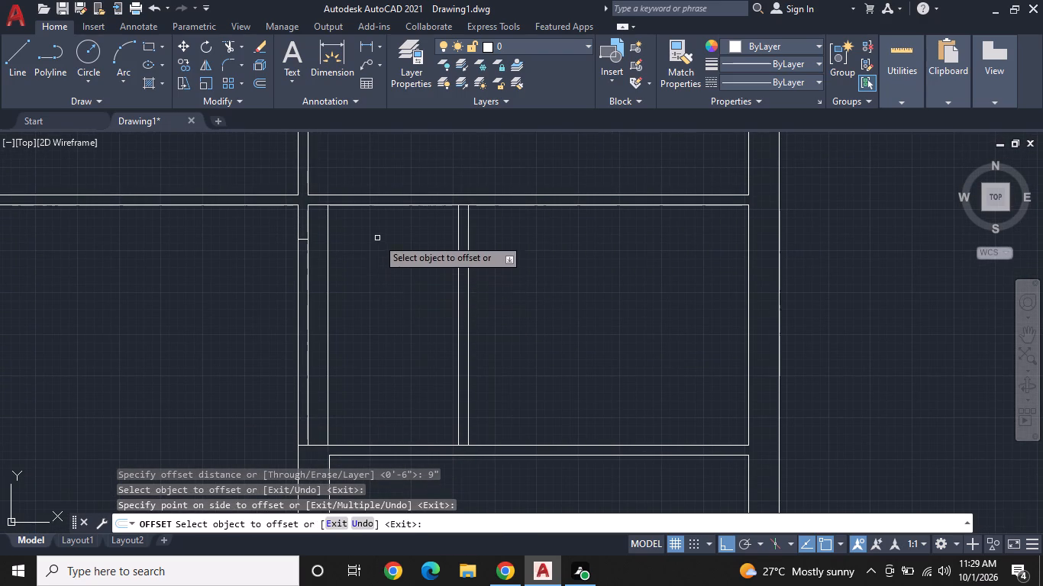
pyautogui.click(224, 43)
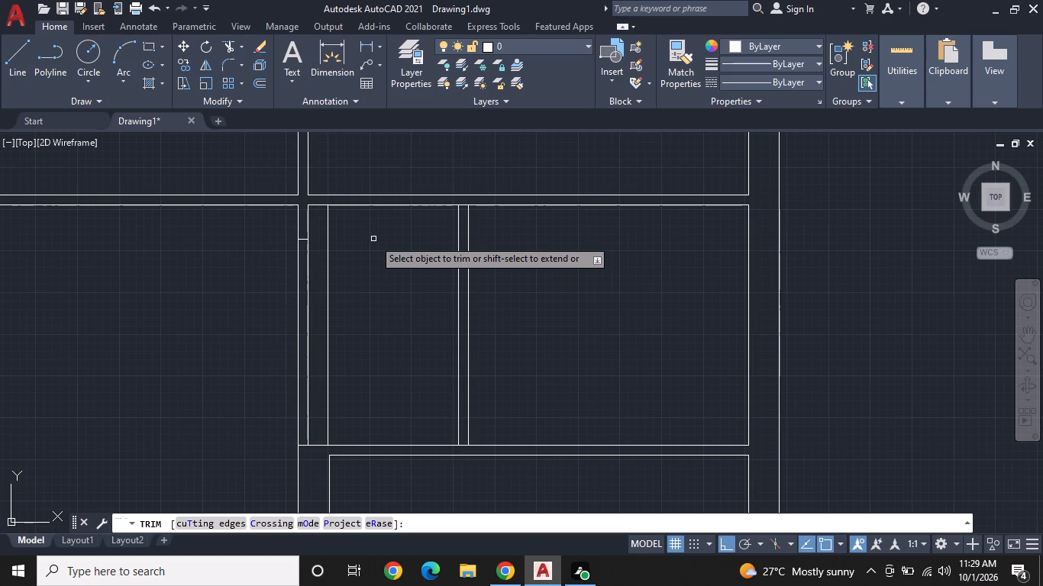
pyautogui.press('Escape')
pyautogui.click(13, 56)
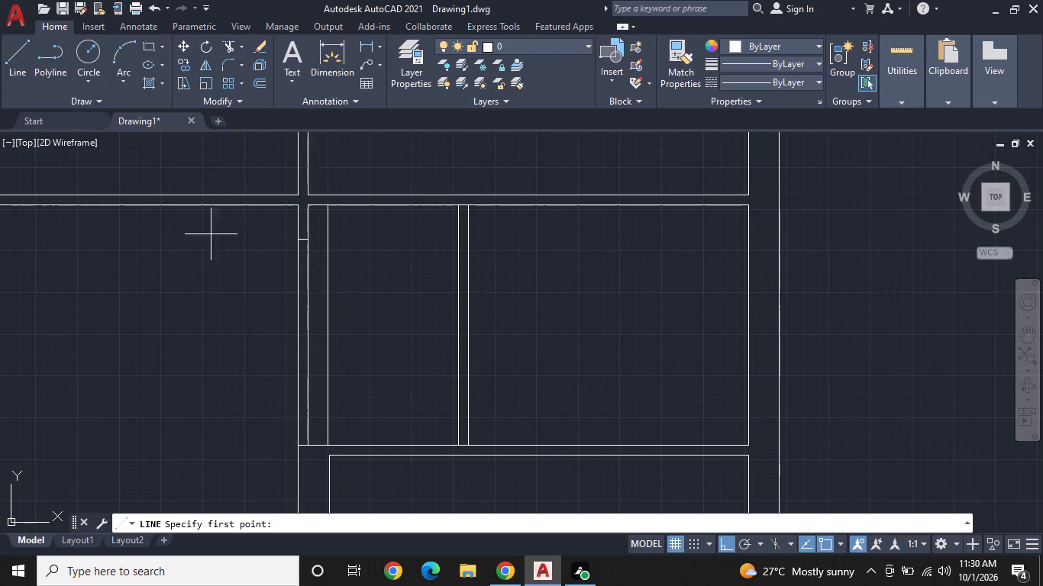
pyautogui.click(325, 355)
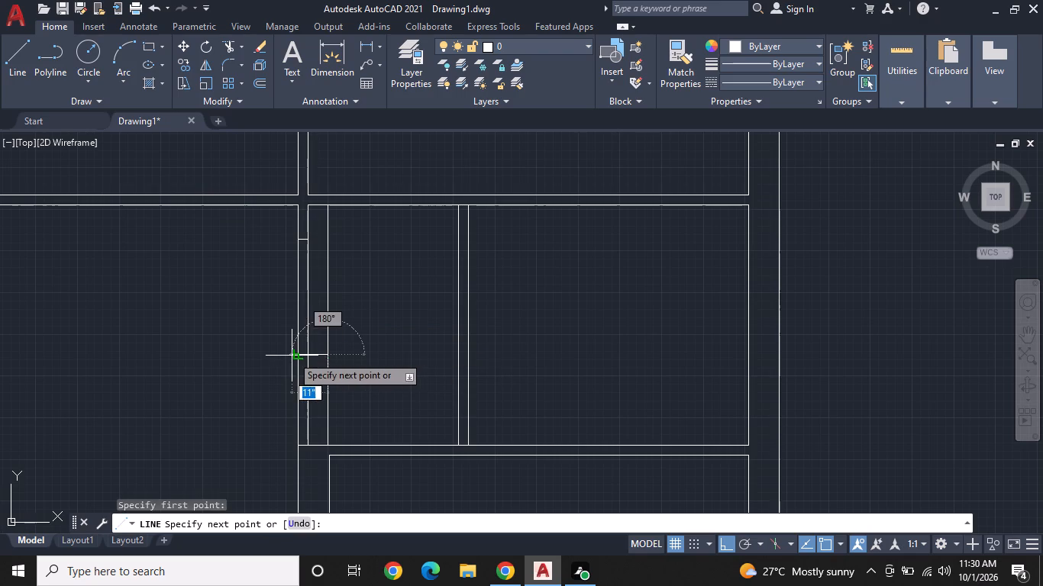
pyautogui.click(292, 356)
pyautogui.rightClick(299, 346)
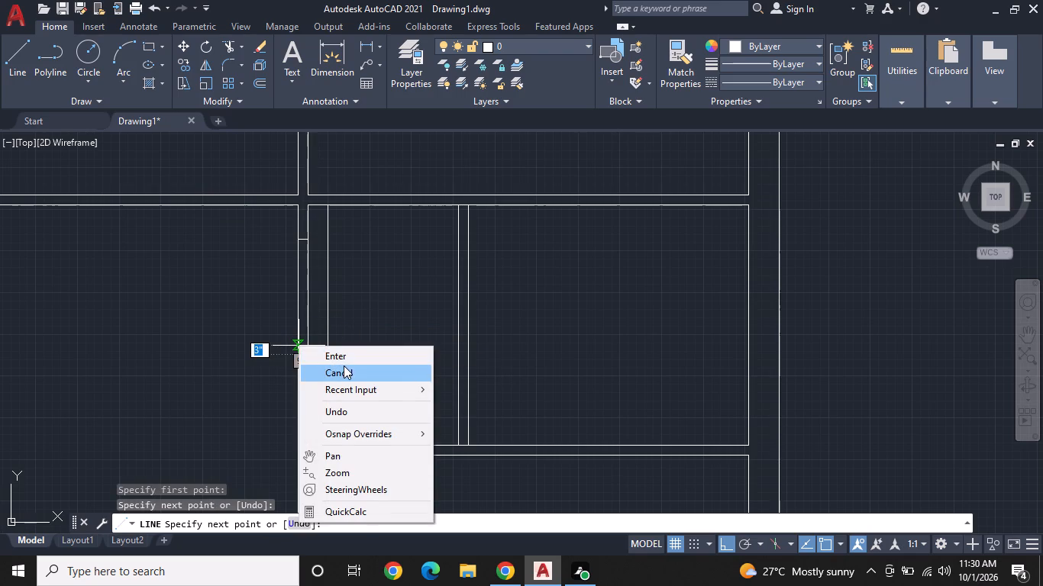
pyautogui.click(344, 365)
# Trim the offset line above the cross line, the inner wall face below it, and the cross line inside the wall.
pyautogui.click(225, 43)
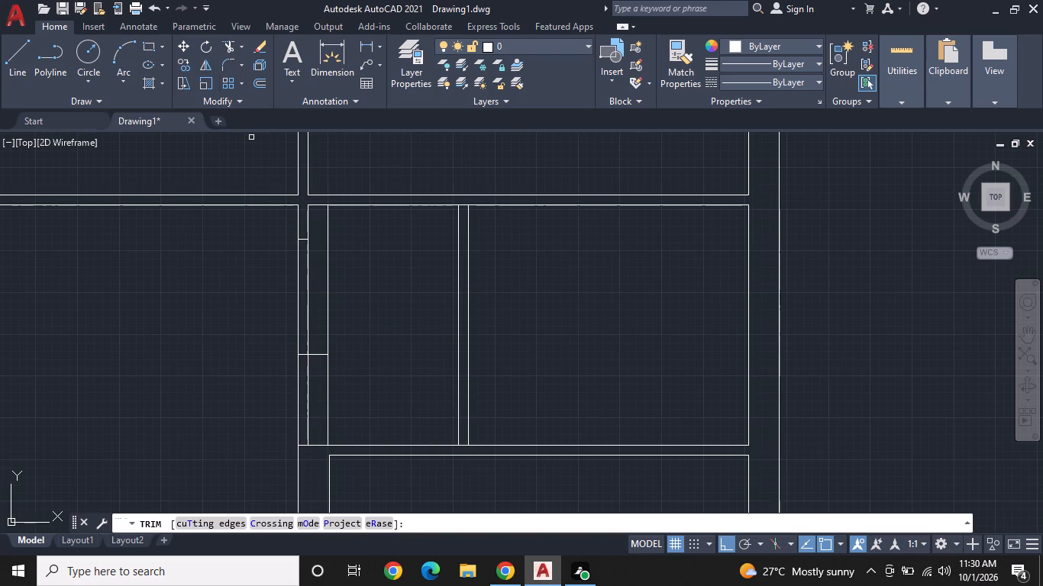
pyautogui.click(327, 306)
pyautogui.scroll(1, 316, 371)
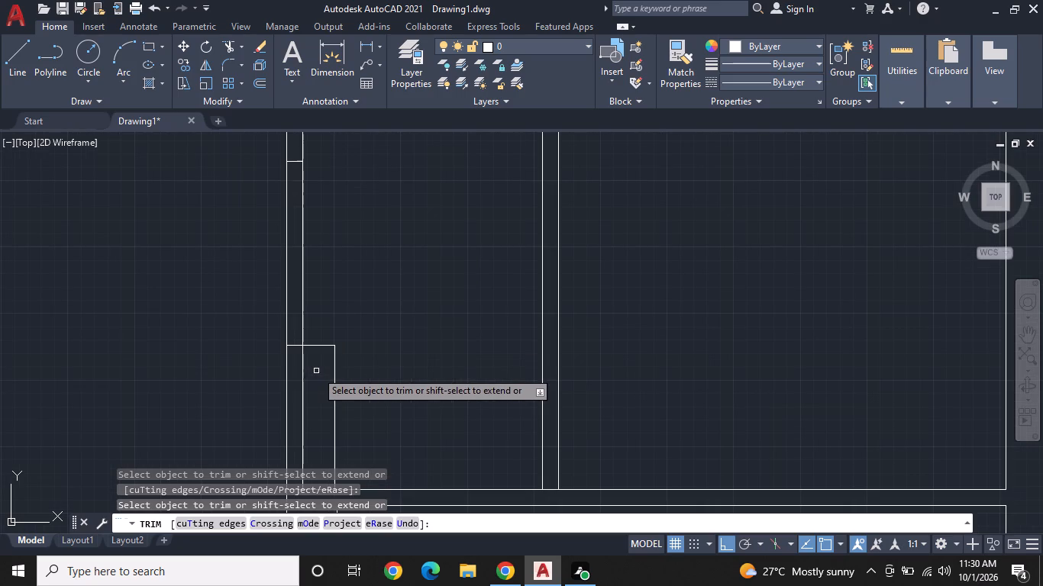
pyautogui.click(302, 378)
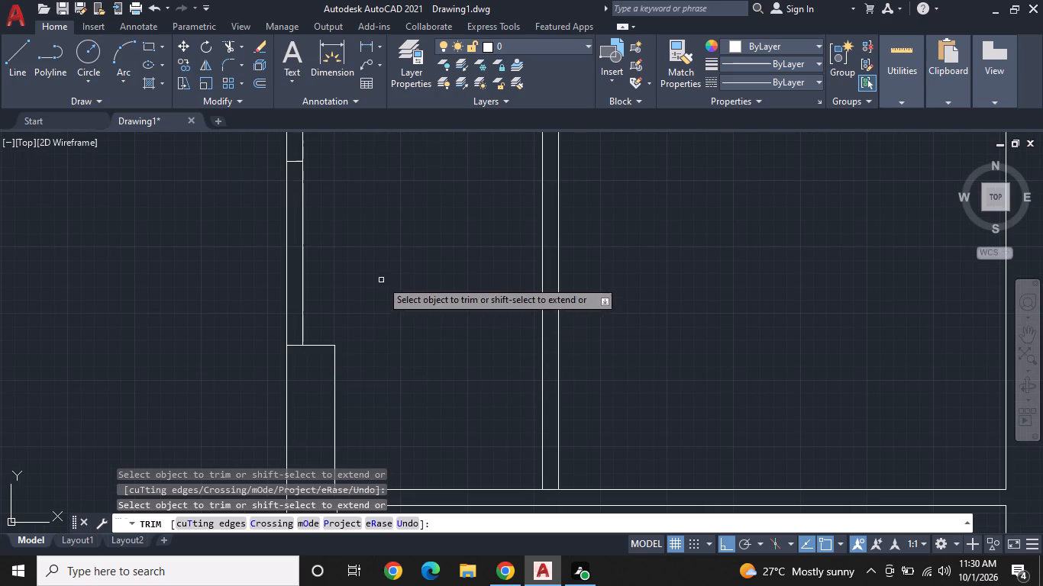
pyautogui.moveTo(381, 280); pyautogui.dragTo(388, 310, button='middle')
pyautogui.moveTo(390, 310); pyautogui.dragTo(401, 275, button='middle')
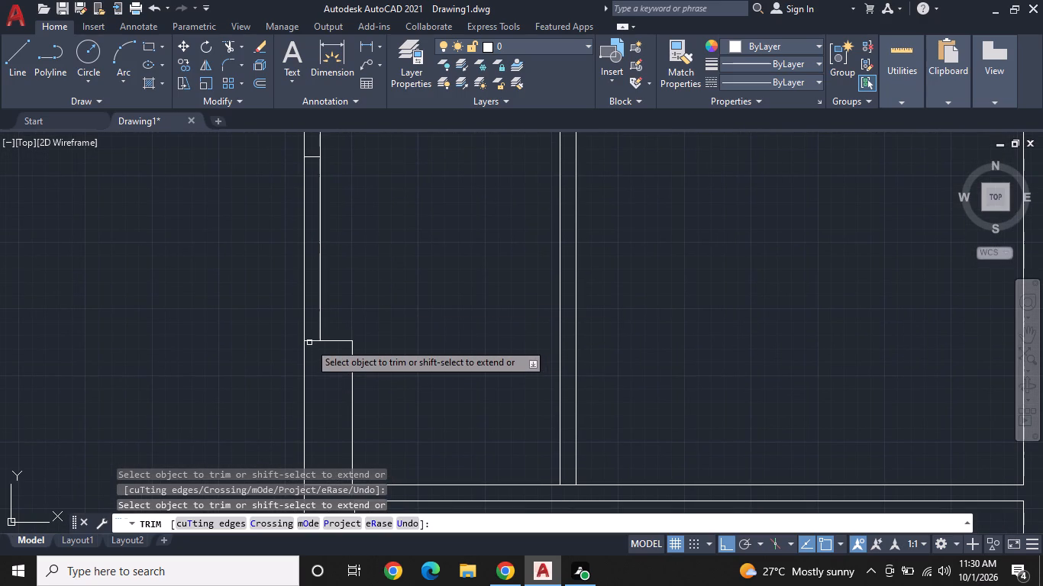
pyautogui.click(312, 340)
# Trim the horizontal wall's upper face where it crosses the thickened wall, joining the pieces above and below it.
pyautogui.moveTo(387, 304); pyautogui.dragTo(437, 280, button='middle')
pyautogui.scroll(-1, 441, 272)
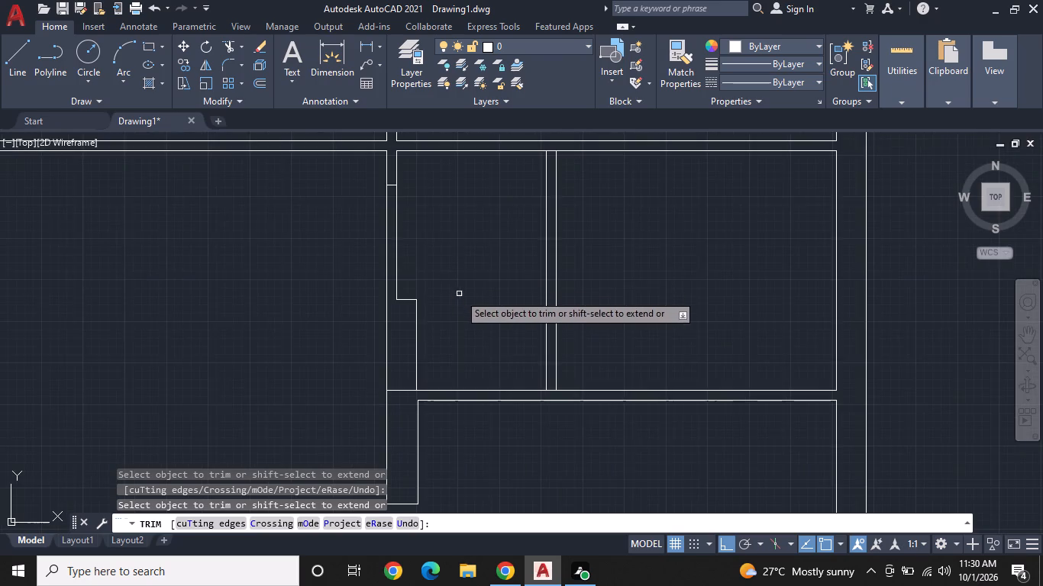
pyautogui.scroll(-1, 460, 294)
pyautogui.moveTo(465, 298); pyautogui.dragTo(479, 201, button='middle')
pyautogui.moveTo(486, 297); pyautogui.dragTo(423, 308, button='middle')
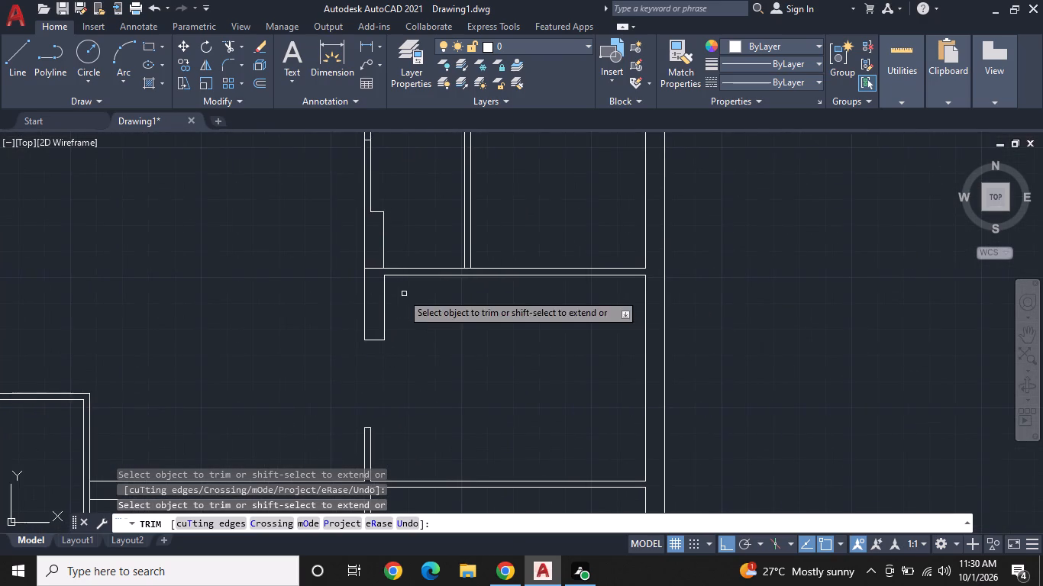
pyautogui.moveTo(392, 272); pyautogui.dragTo(402, 217, button='middle')
pyautogui.middleClick(403, 212)
pyautogui.click(20, 45)
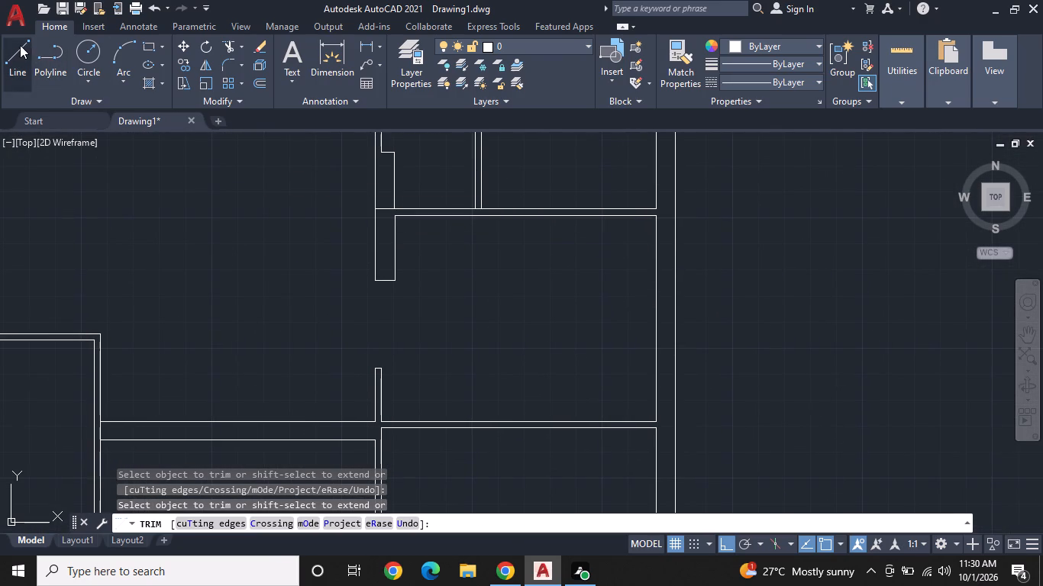
pyautogui.scroll(-1, 499, 244)
pyautogui.moveTo(509, 244); pyautogui.dragTo(540, 242, button='middle')
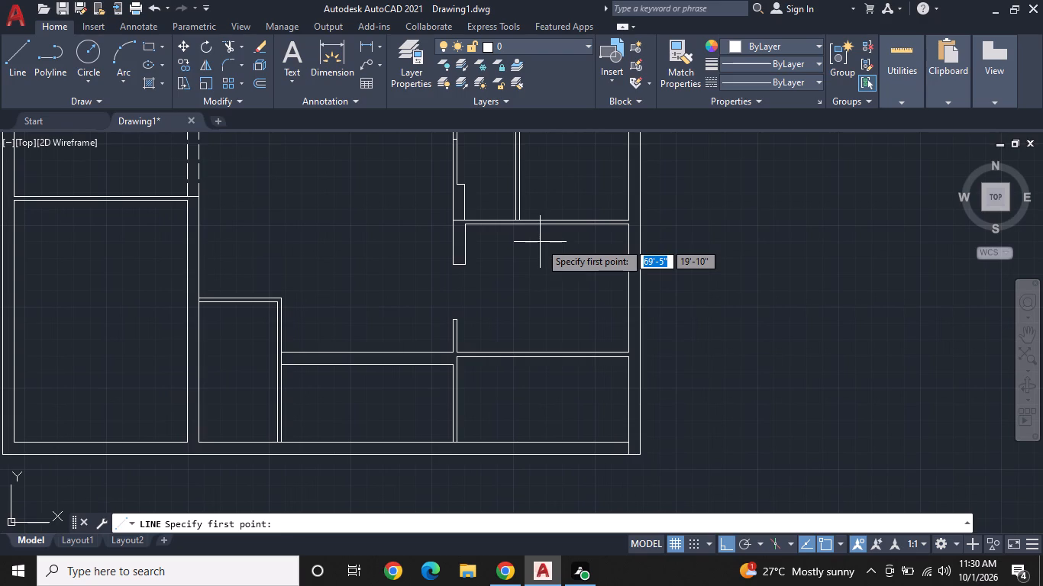
pyautogui.moveTo(536, 256); pyautogui.dragTo(557, 240, button='middle')
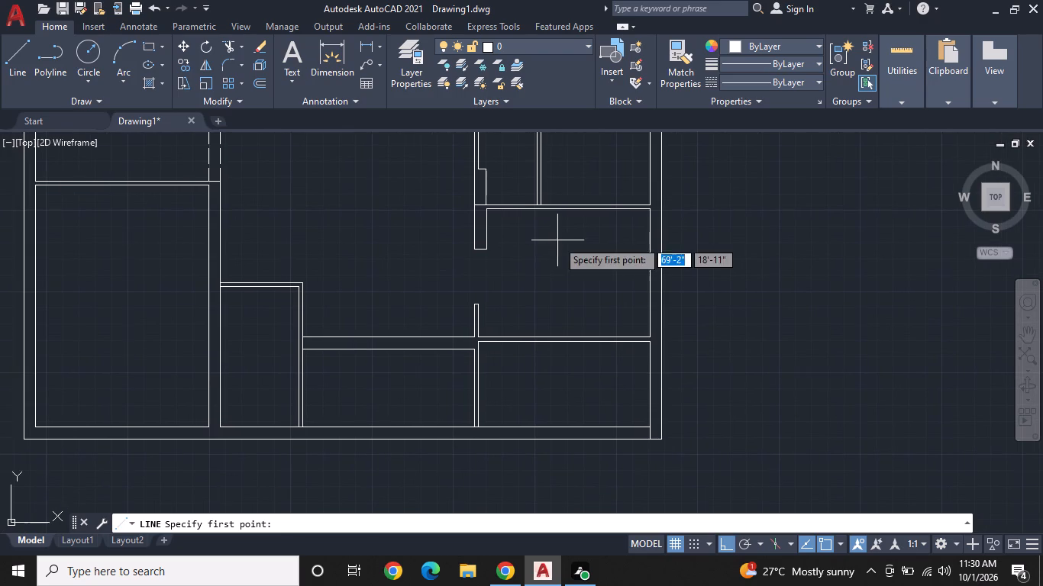
pyautogui.click(231, 43)
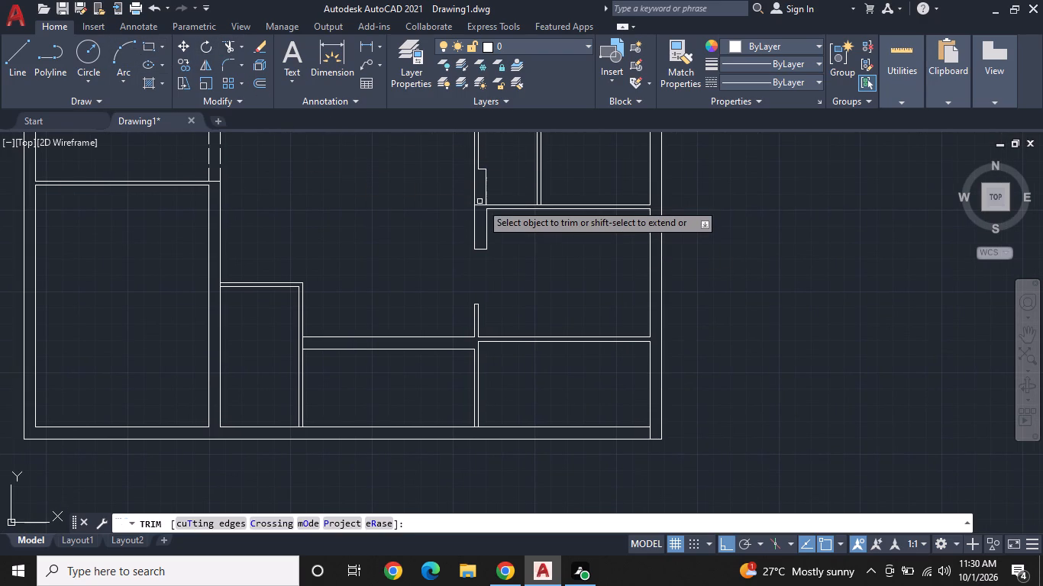
pyautogui.click(483, 205)
pyautogui.click(479, 203)
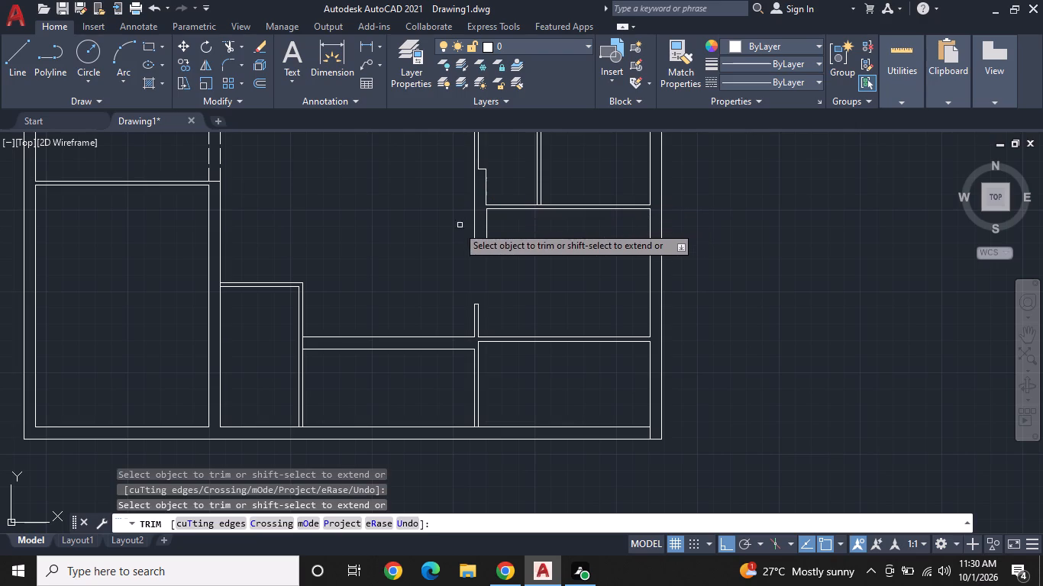
pyautogui.rightClick(420, 227)
pyautogui.click(458, 259)
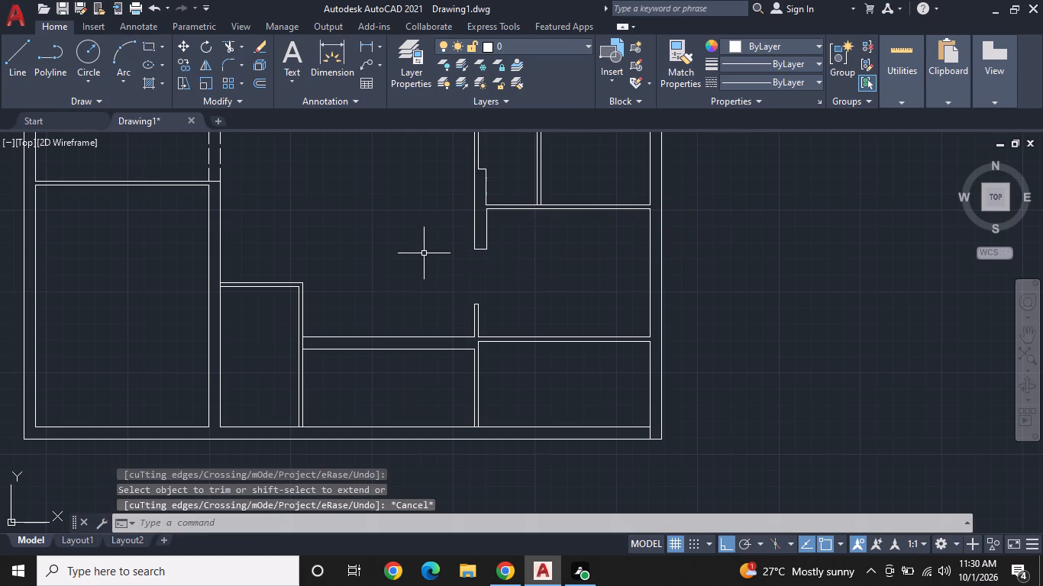
# Trim the 9" vertical wall's face between the two lines of the small lower room's top wall to open the junction.
pyautogui.moveTo(424, 253); pyautogui.dragTo(646, 293, button='middle')
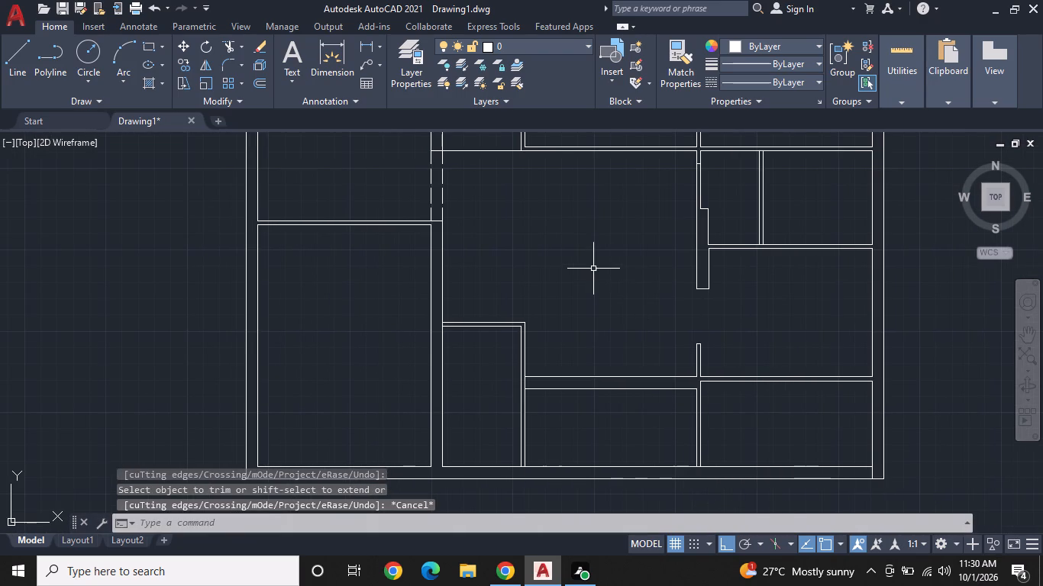
pyautogui.moveTo(593, 269); pyautogui.dragTo(539, 208, button='middle')
pyautogui.scroll(2, 380, 258)
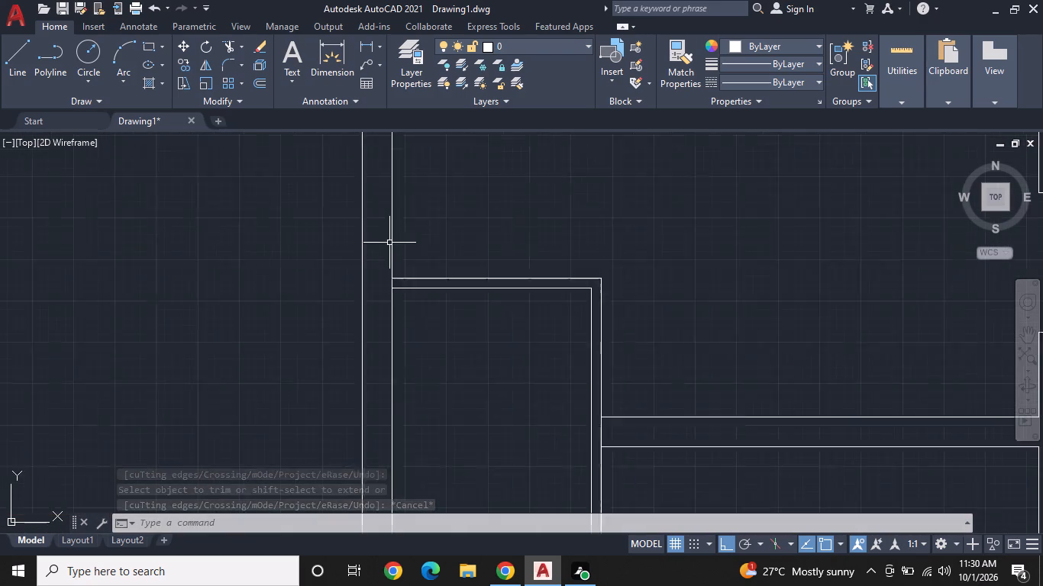
pyautogui.scroll(2, 389, 243)
pyautogui.click(224, 43)
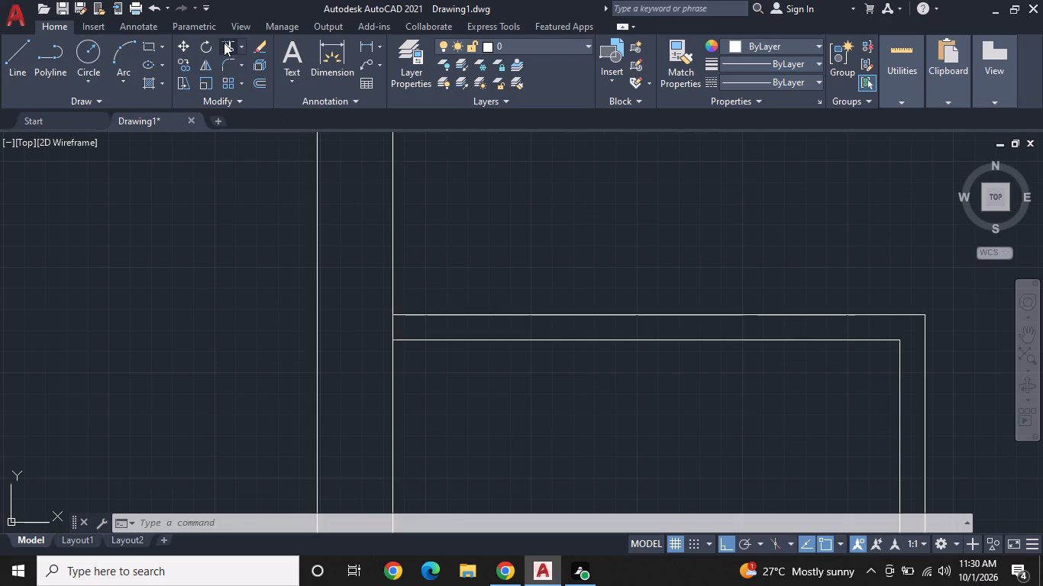
pyautogui.click(392, 331)
# Trim the lines crossing the junction where the 9" interior vertical wall meets the building's upper outer wall.
pyautogui.scroll(-1, 421, 312)
pyautogui.scroll(-2, 456, 259)
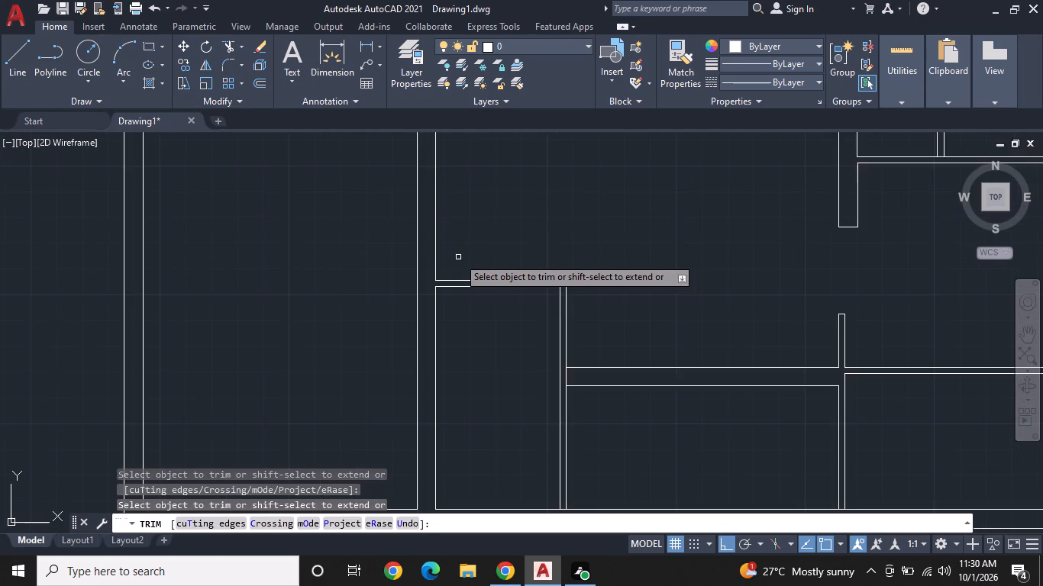
pyautogui.scroll(-2, 476, 243)
pyautogui.moveTo(528, 233); pyautogui.dragTo(451, 368, button='middle')
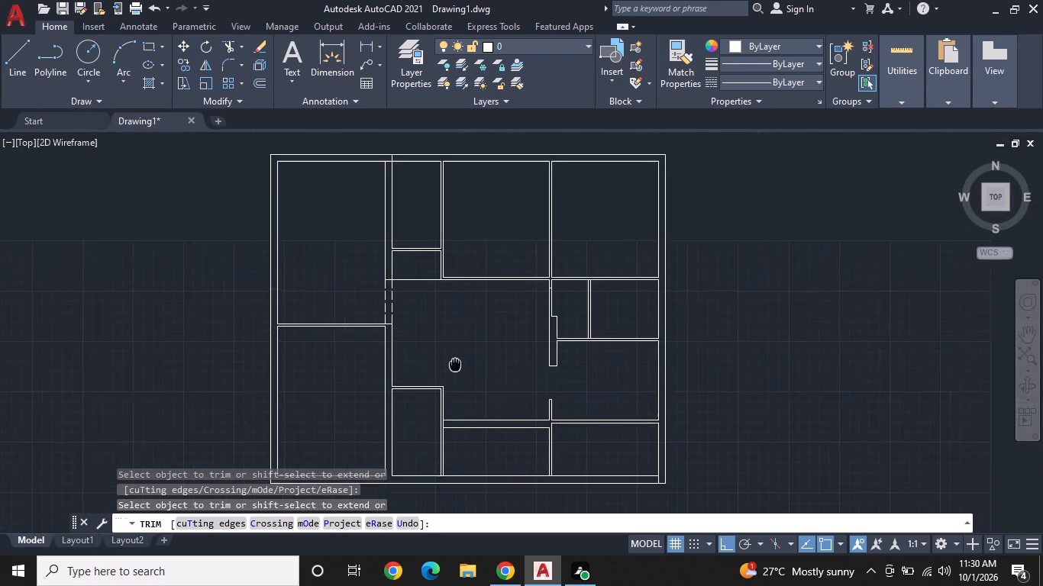
pyautogui.moveTo(451, 368); pyautogui.dragTo(415, 388, button='middle')
pyautogui.scroll(2, 350, 179)
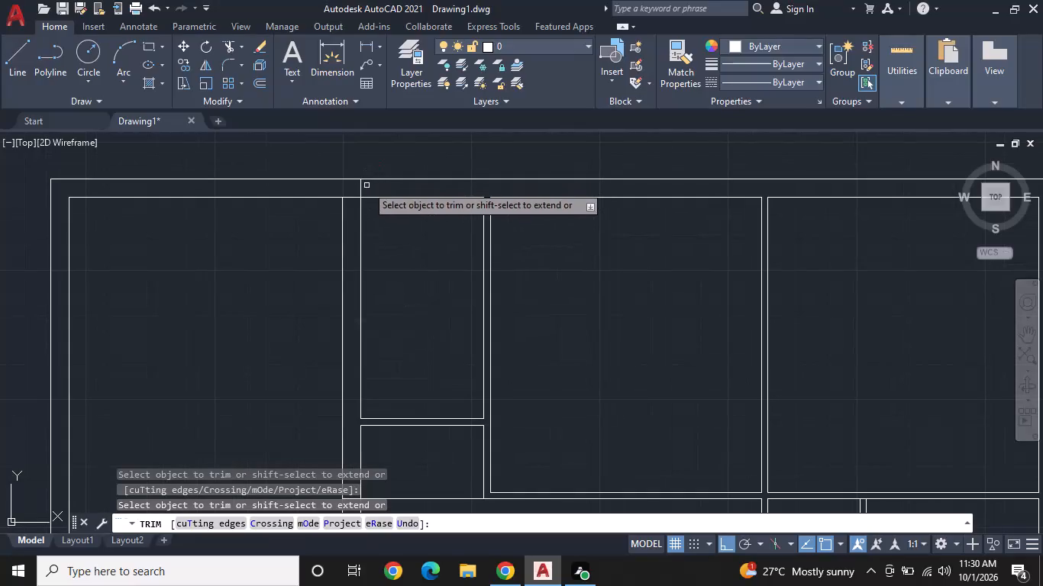
pyautogui.click(360, 191)
pyautogui.click(353, 199)
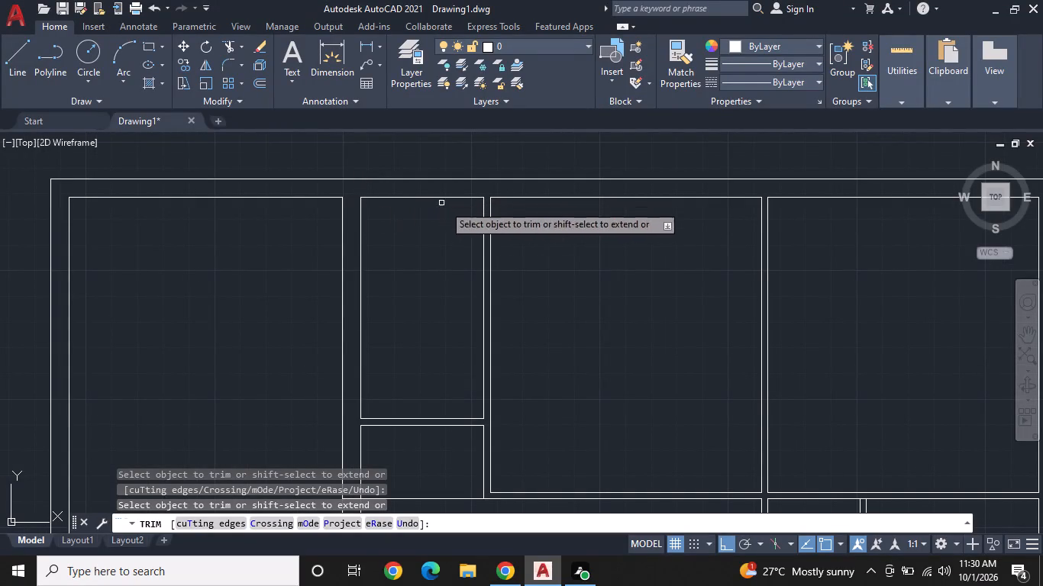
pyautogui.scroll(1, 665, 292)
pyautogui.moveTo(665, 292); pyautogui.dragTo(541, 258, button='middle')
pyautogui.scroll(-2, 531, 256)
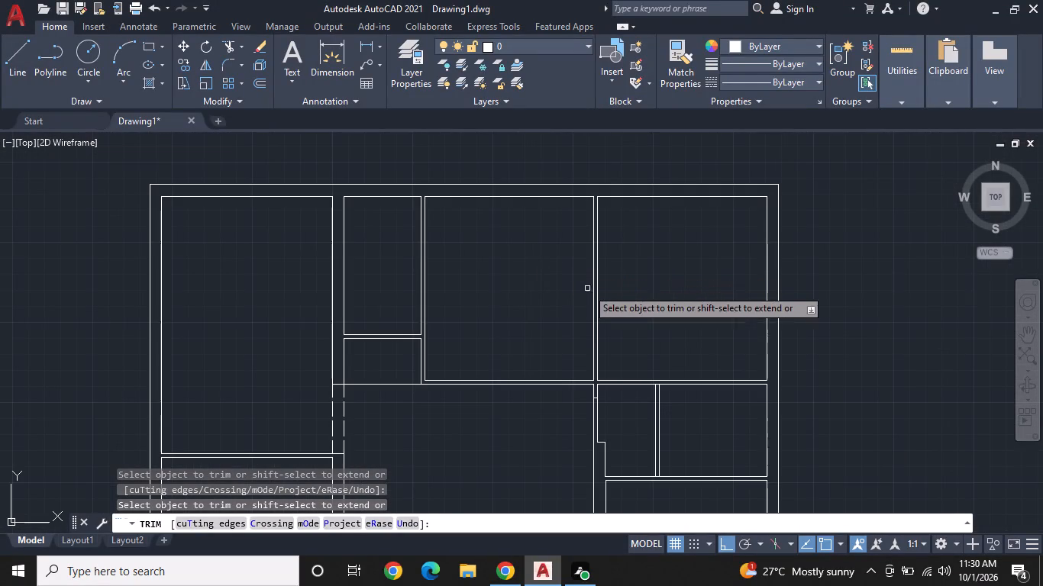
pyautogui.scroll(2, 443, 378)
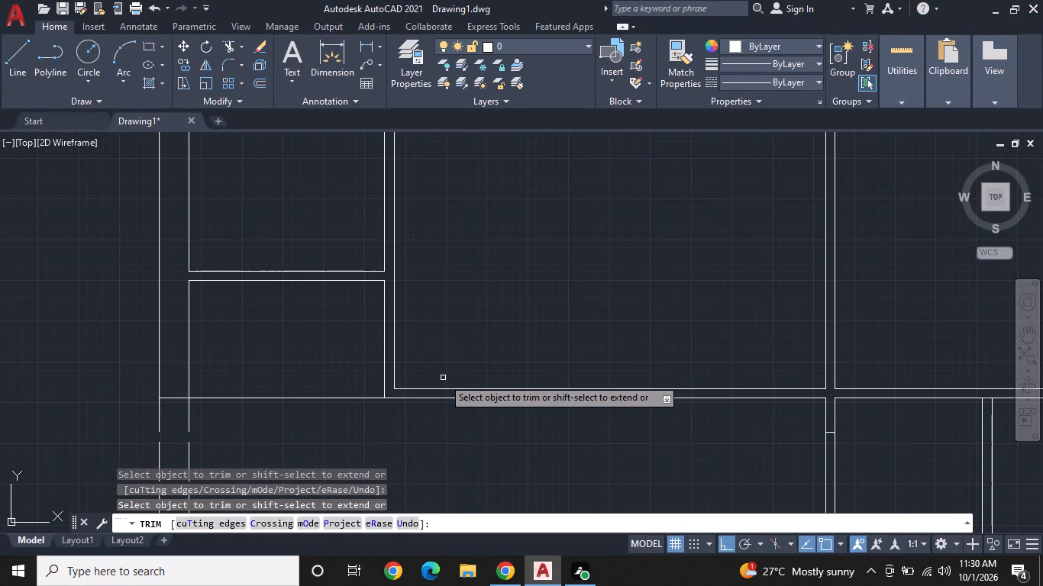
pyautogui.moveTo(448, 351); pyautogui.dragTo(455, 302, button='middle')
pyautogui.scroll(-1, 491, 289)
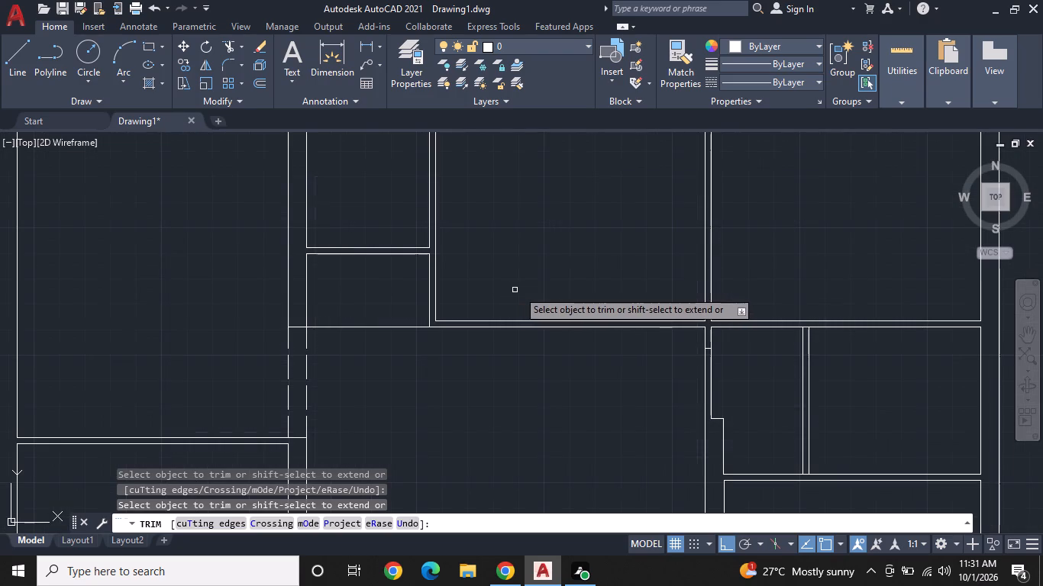
# Trim the horizontal wall faces at both ends of the 3" partition between the two small right-hand rooms.
pyautogui.moveTo(567, 290); pyautogui.dragTo(364, 286, button='middle')
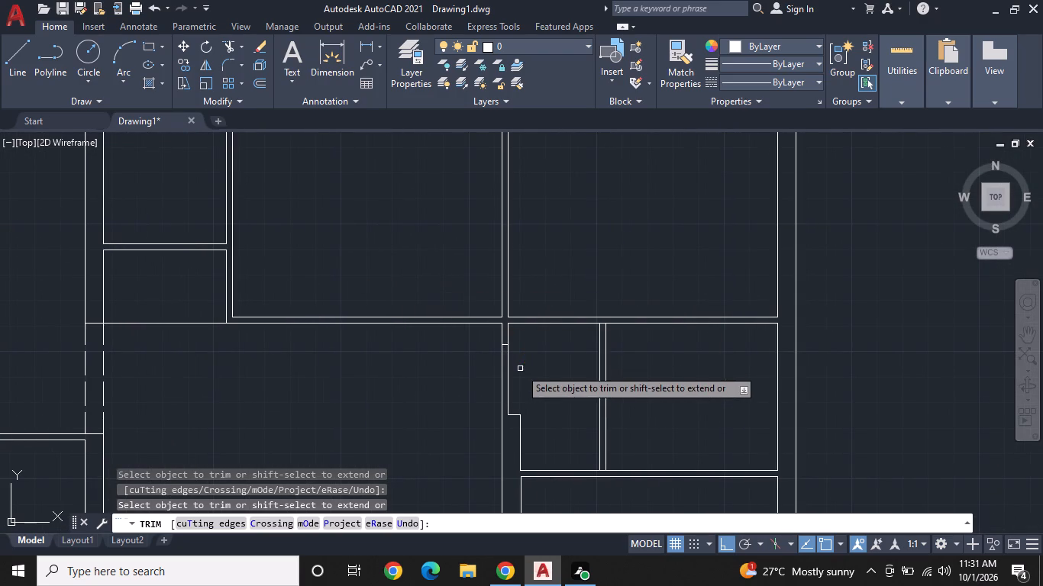
pyautogui.scroll(1, 521, 369)
pyautogui.moveTo(520, 361); pyautogui.dragTo(527, 292, button='middle')
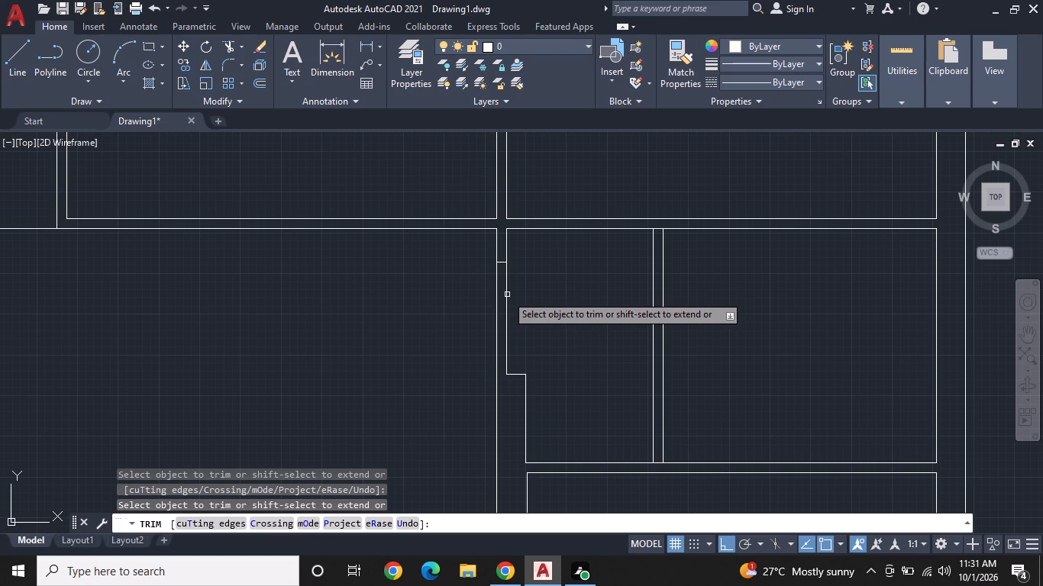
pyautogui.middleClick(545, 281)
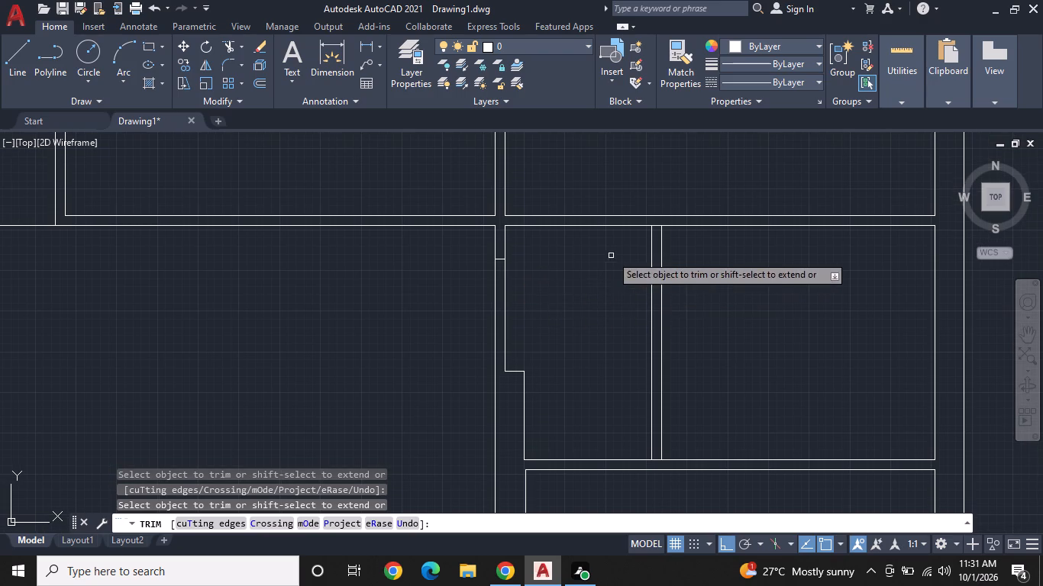
pyautogui.scroll(2, 655, 227)
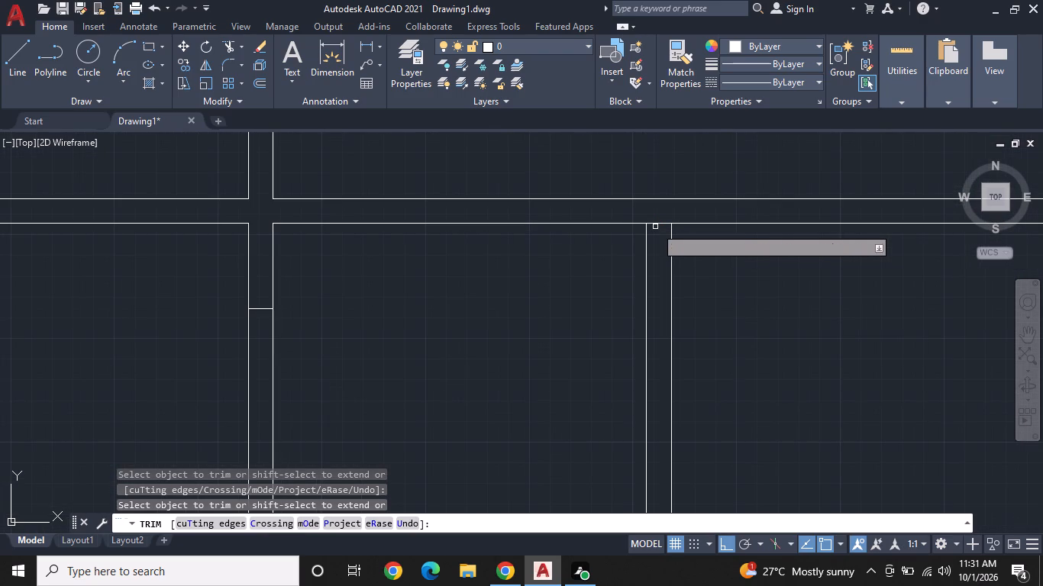
pyautogui.click(657, 224)
pyautogui.scroll(-2, 657, 234)
pyautogui.moveTo(651, 295); pyautogui.dragTo(628, 201, button='middle')
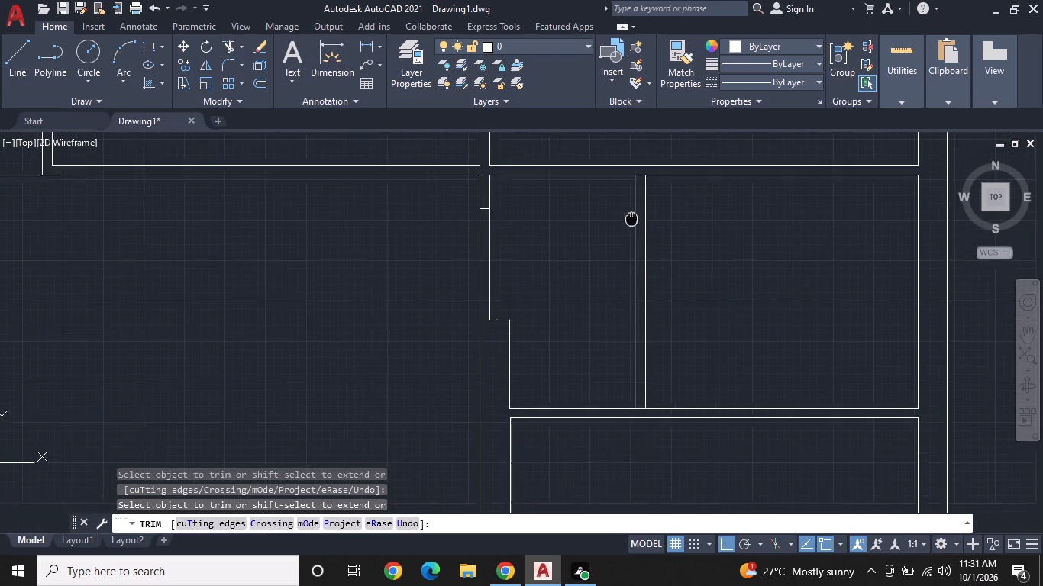
pyautogui.moveTo(628, 201); pyautogui.dragTo(625, 190, button='middle')
pyautogui.scroll(2, 631, 375)
pyautogui.click(625, 346)
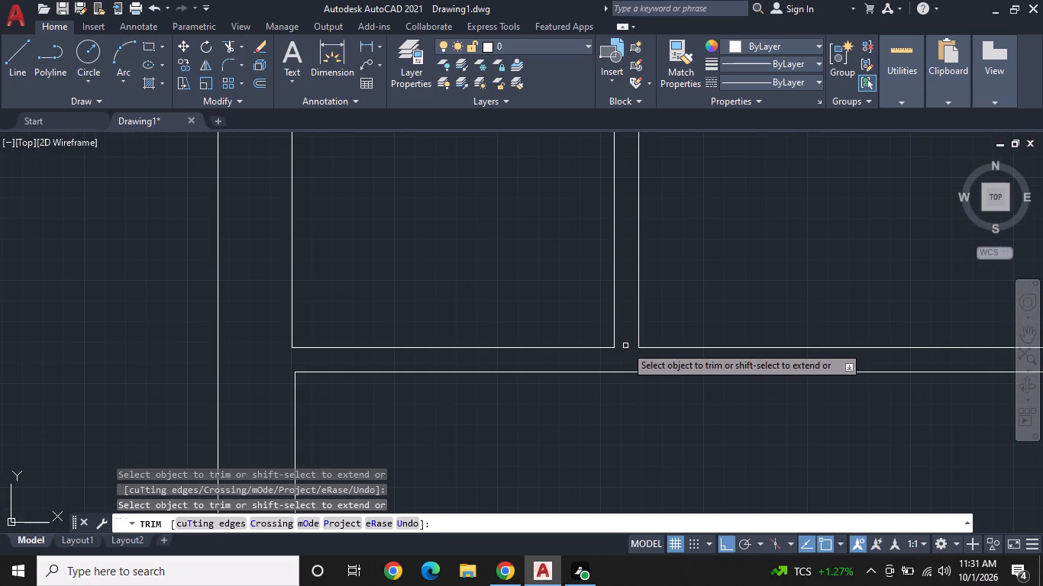
# Trim the right outer wall's inner face where it overshoots into the bottom outer wall at the lower-right corner.
pyautogui.scroll(-4, 625, 346)
pyautogui.moveTo(669, 392); pyautogui.dragTo(659, 301, button='middle')
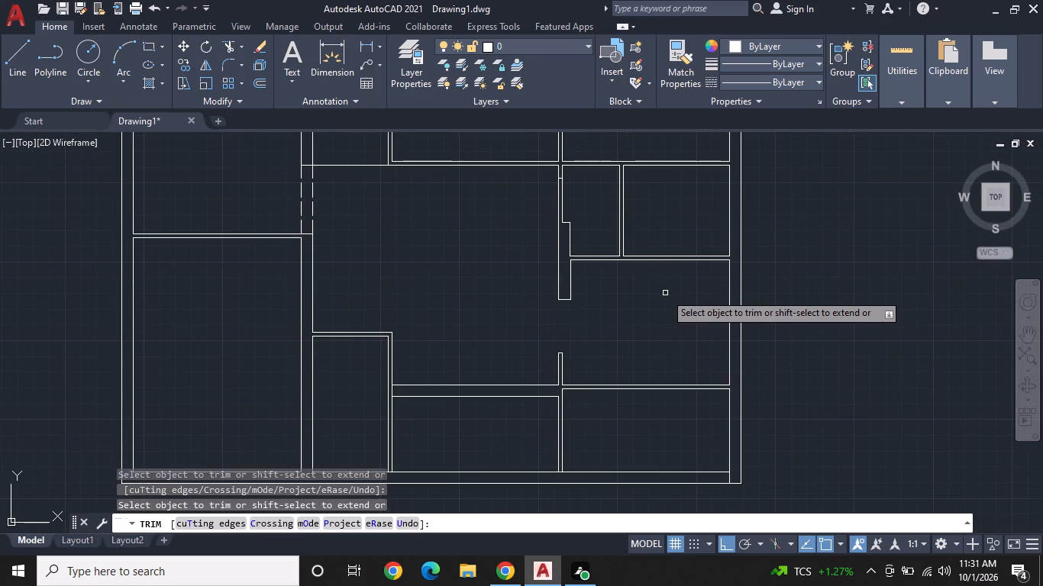
pyautogui.scroll(2, 734, 482)
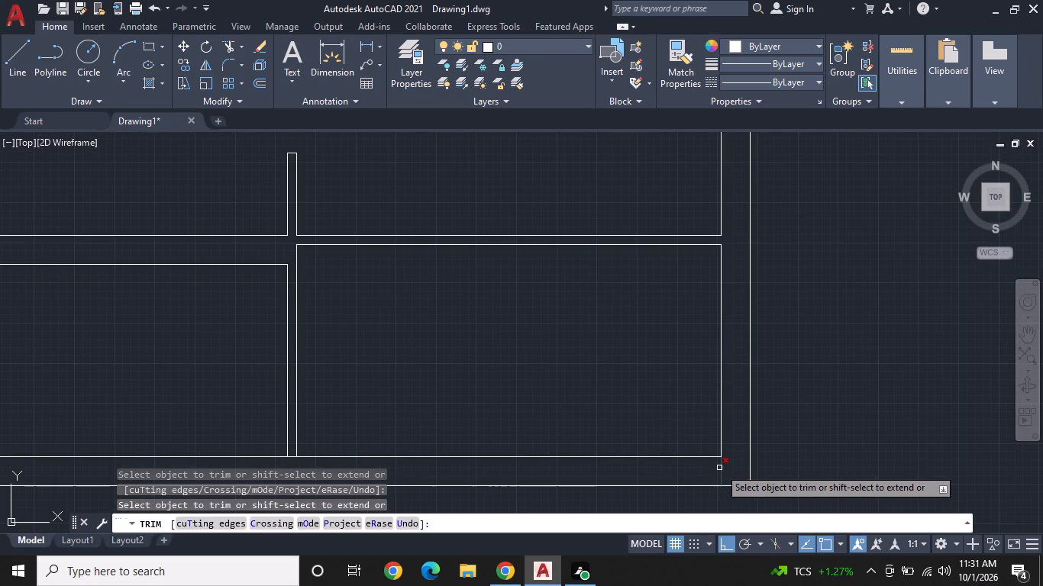
pyautogui.click(719, 468)
# Trim the bottom outer wall's inner face inside the two 3" partitions bounding the lower middle room to open both junctions.
pyautogui.scroll(-2, 706, 458)
pyautogui.moveTo(638, 389); pyautogui.dragTo(718, 370, button='middle')
pyautogui.scroll(1, 614, 441)
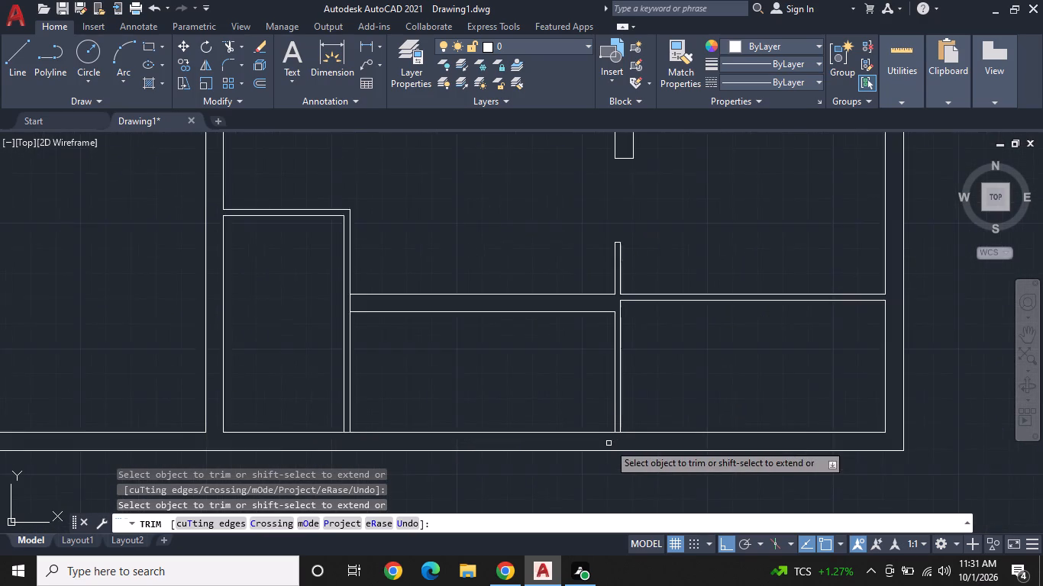
pyautogui.scroll(3, 609, 443)
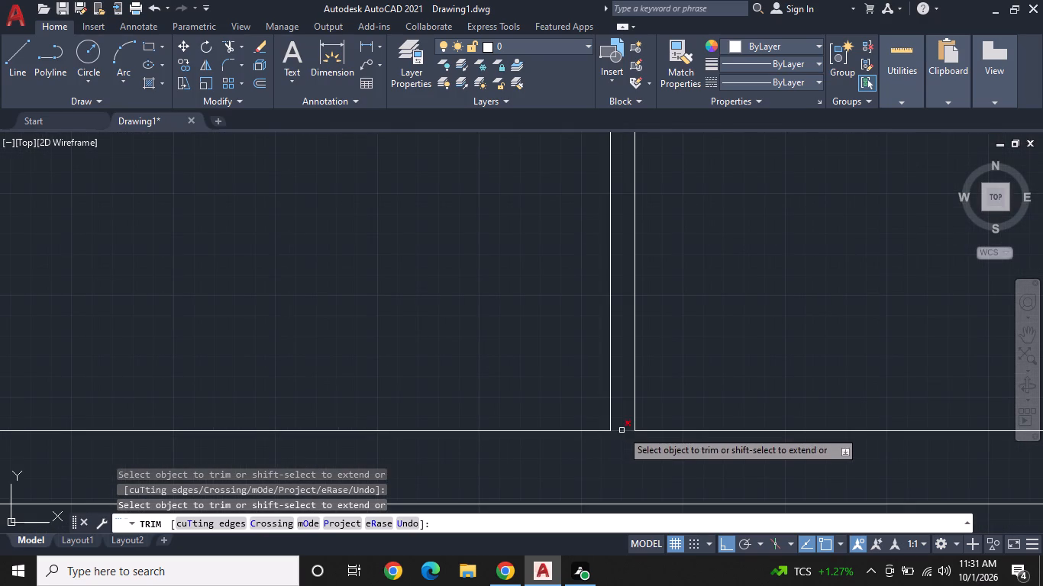
pyautogui.click(622, 430)
pyautogui.scroll(-2, 605, 437)
pyautogui.scroll(-1, 473, 431)
pyautogui.scroll(2, 305, 444)
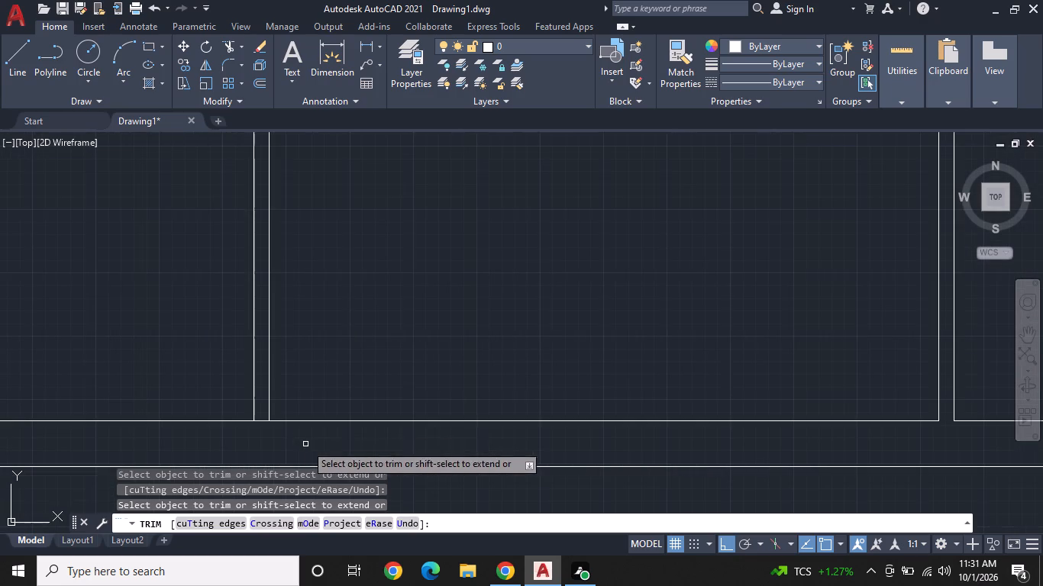
pyautogui.scroll(1, 263, 418)
pyautogui.click(263, 425)
# Trim the 3" partition's face between the two lines of the lower middle room's 9" top wall.
pyautogui.scroll(-2, 266, 423)
pyautogui.moveTo(453, 395); pyautogui.dragTo(778, 370, button='middle')
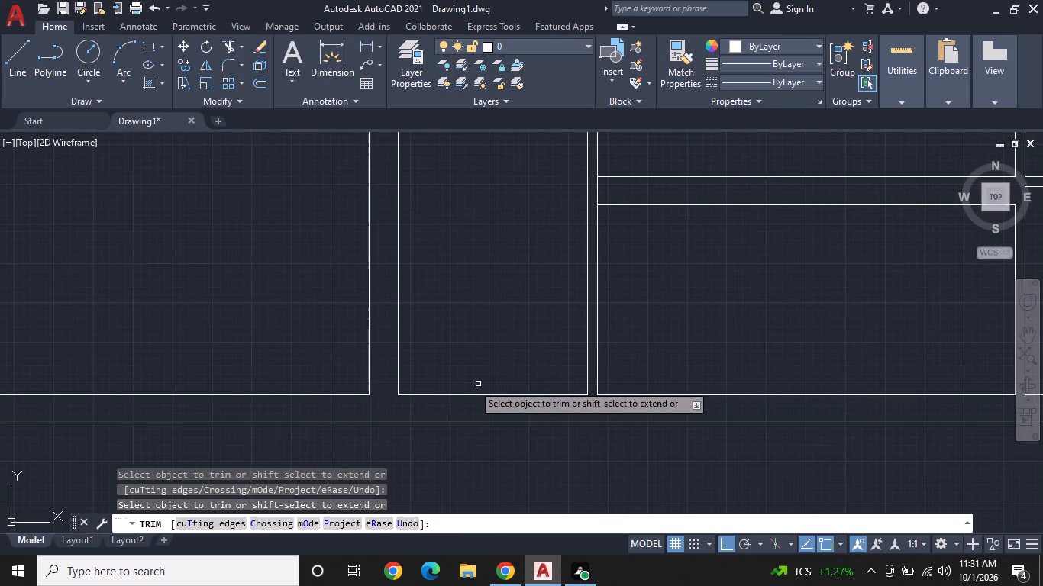
pyautogui.scroll(2, 403, 392)
pyautogui.scroll(-3, 412, 385)
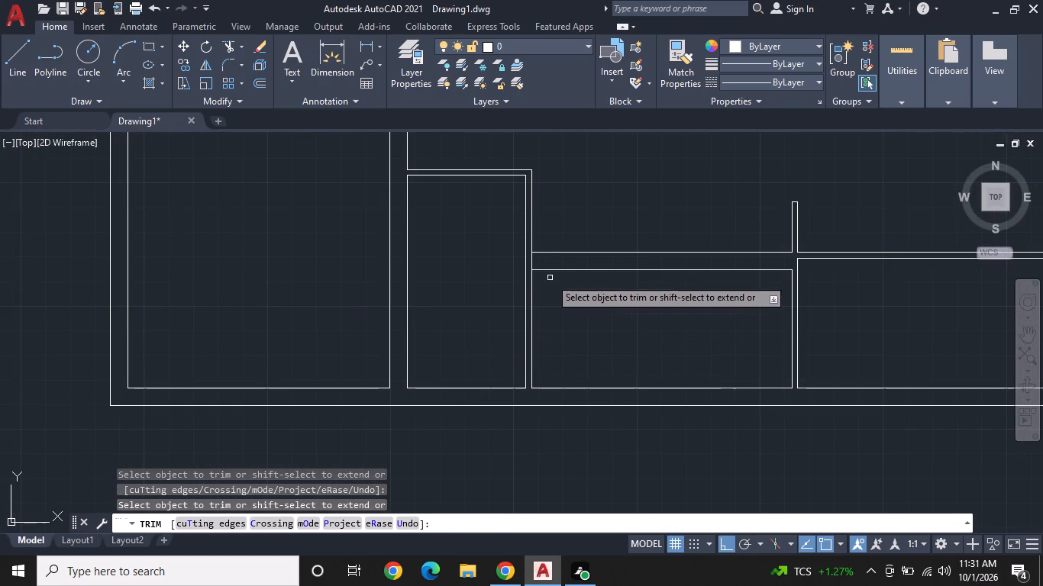
pyautogui.scroll(2, 561, 263)
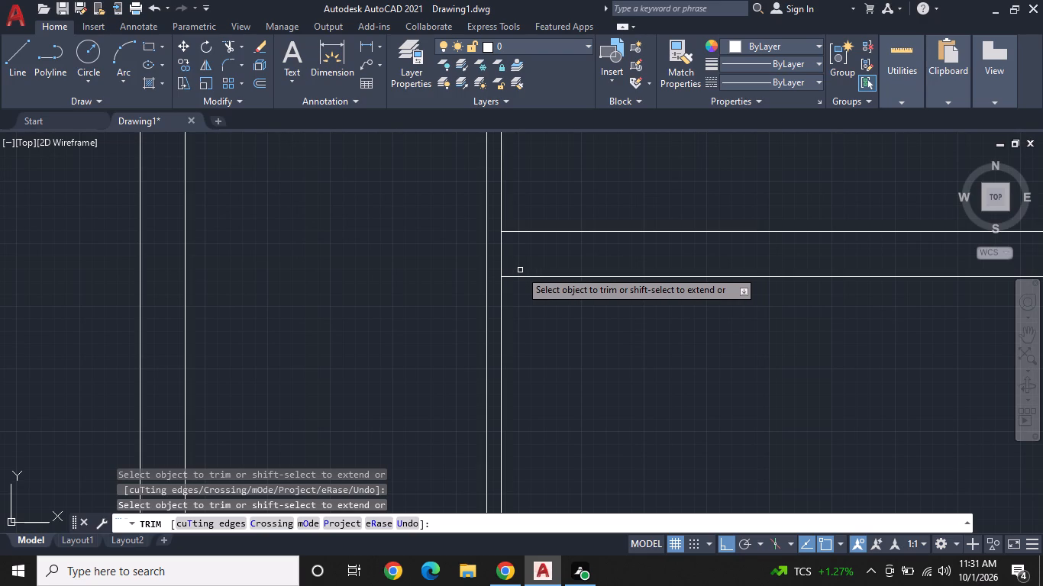
pyautogui.click(504, 262)
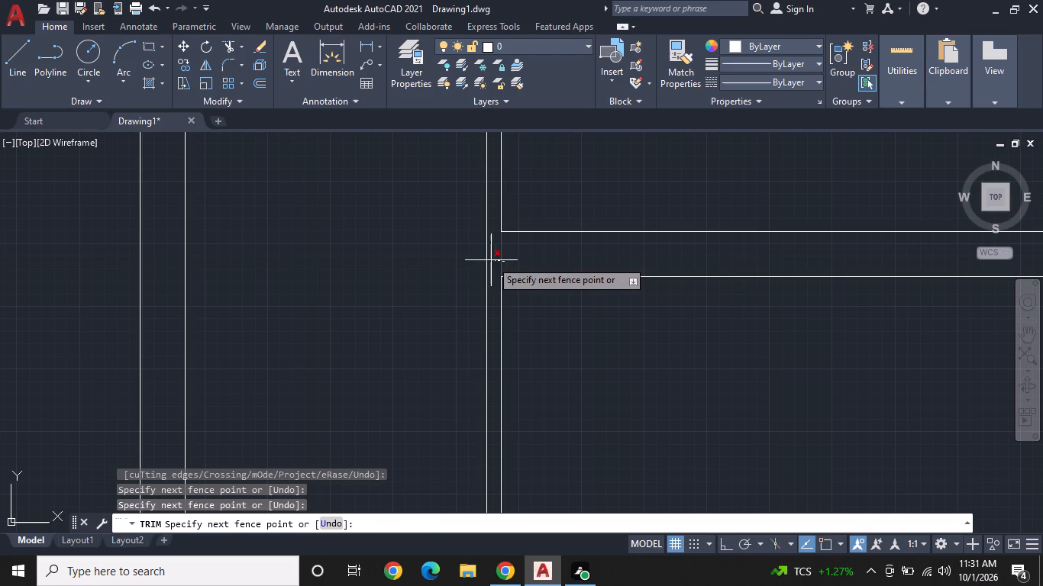
pyautogui.click(502, 256)
pyautogui.scroll(-1, 502, 256)
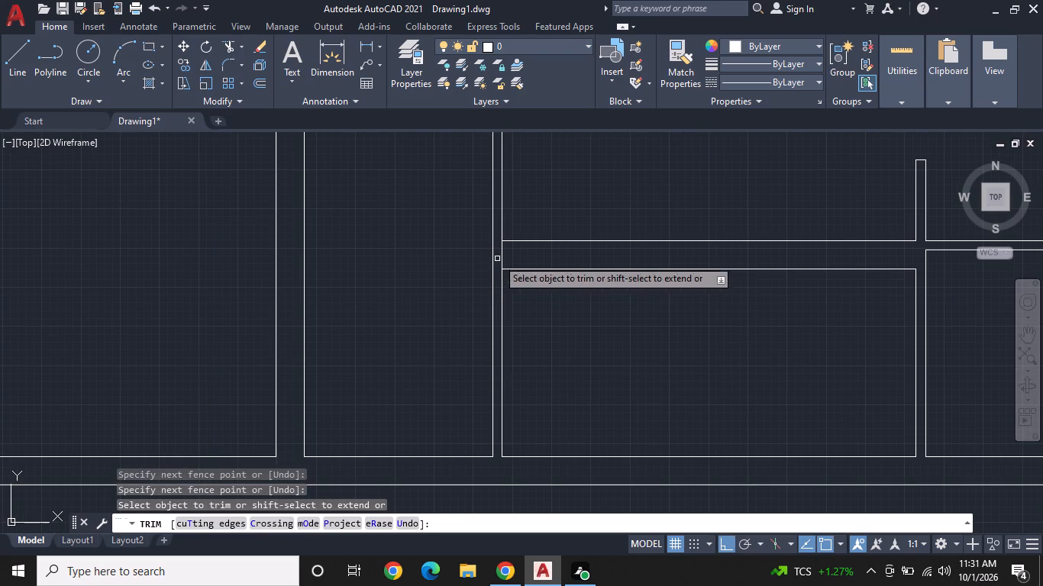
pyautogui.click(500, 257)
# Draw a short vertical line across the lower middle room's 9" top wall near its left end.
pyautogui.scroll(-3, 515, 253)
pyautogui.moveTo(569, 276); pyautogui.dragTo(489, 336, button='middle')
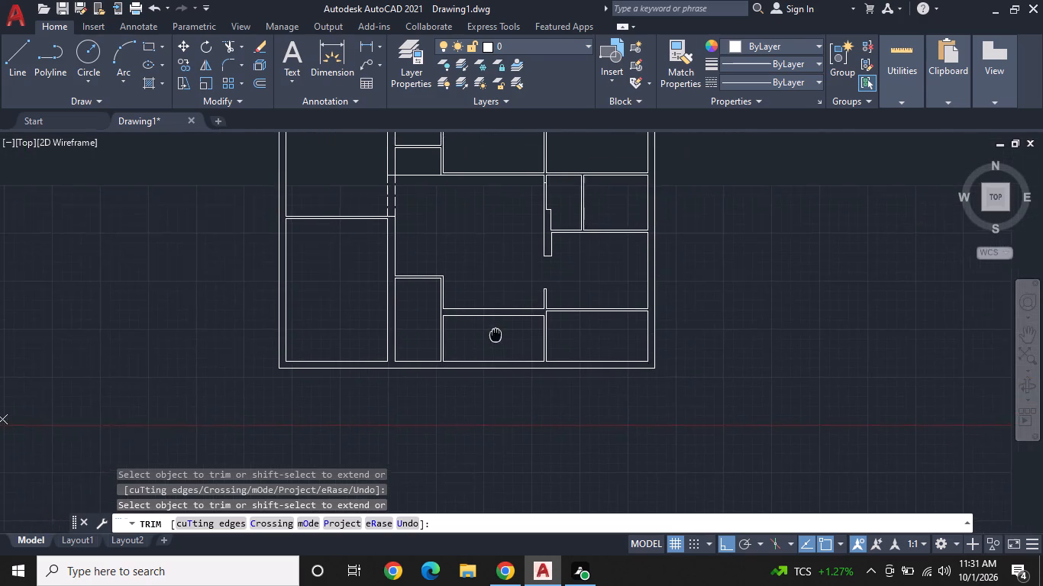
pyautogui.moveTo(489, 336); pyautogui.dragTo(459, 341, button='middle')
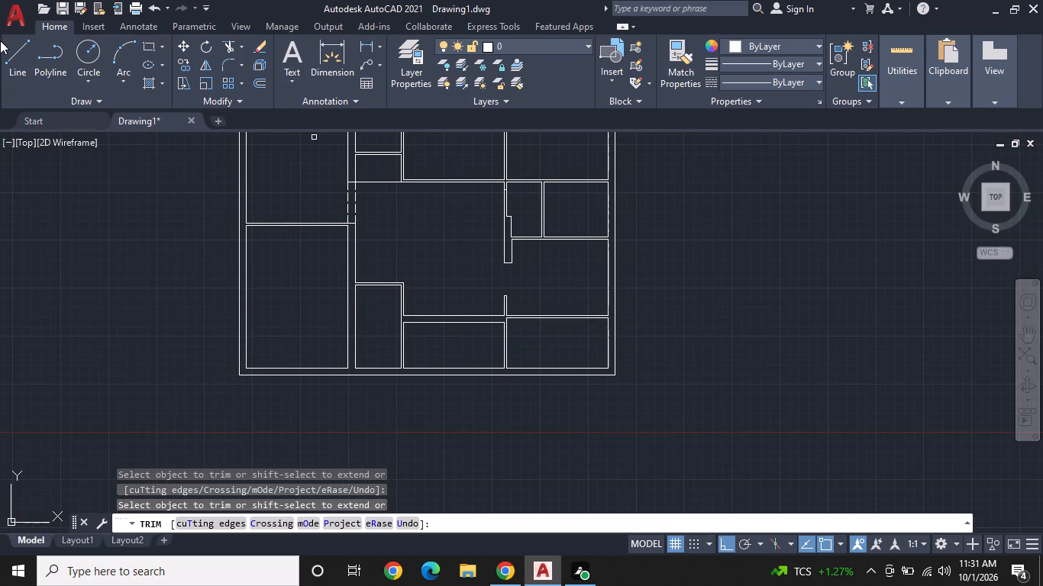
pyautogui.click(13, 52)
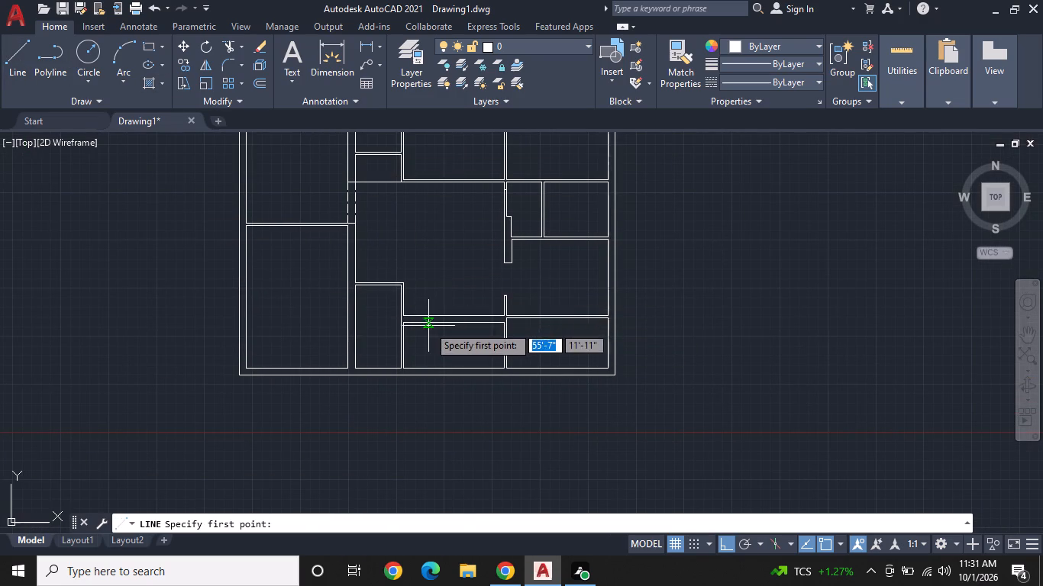
pyautogui.scroll(3, 428, 326)
pyautogui.click(402, 285)
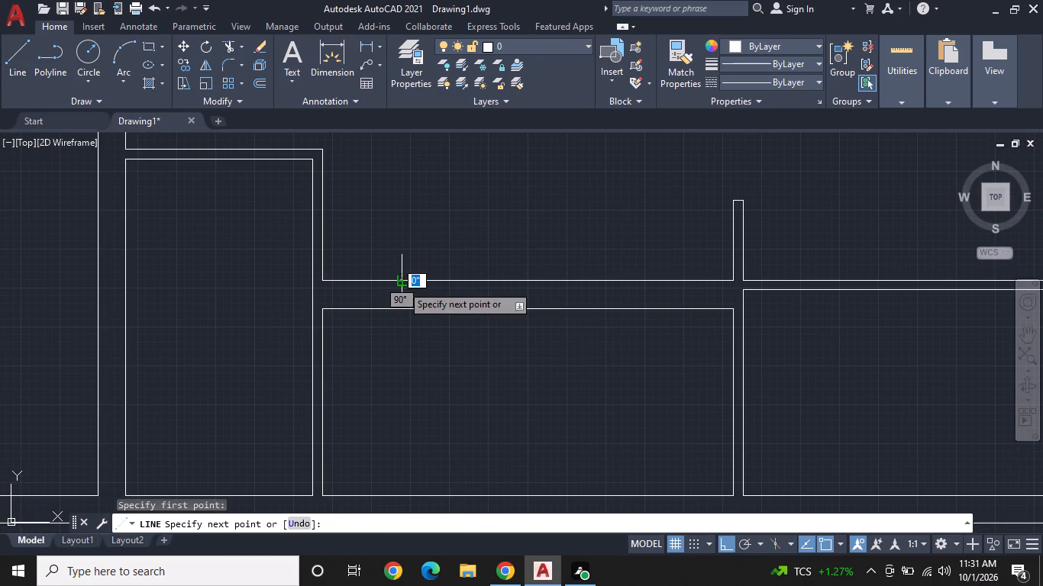
pyautogui.moveTo(402, 285); pyautogui.dragTo(405, 301)
pyautogui.click(406, 307)
pyautogui.rightClick(406, 307)
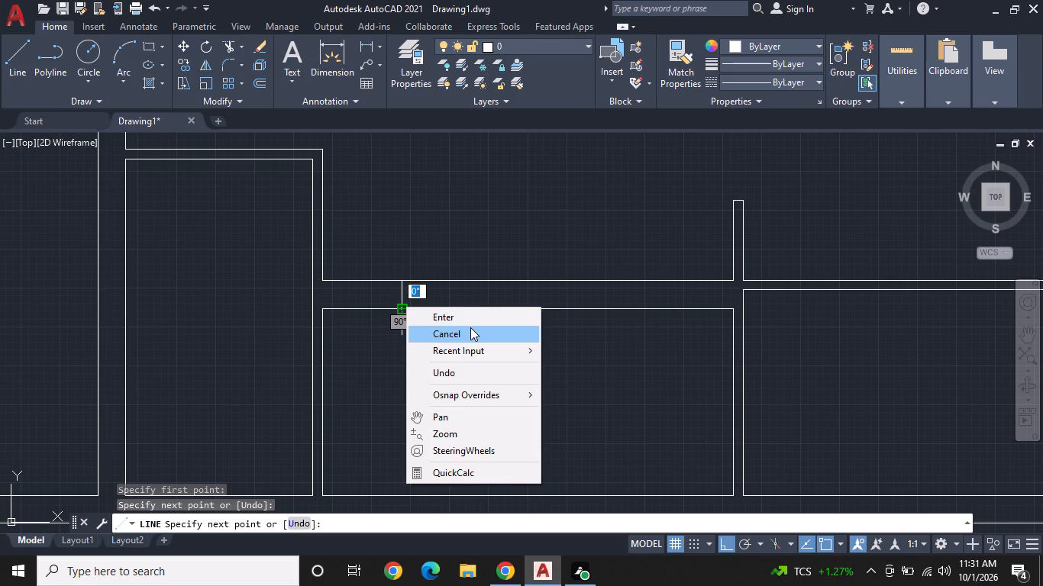
pyautogui.click(468, 332)
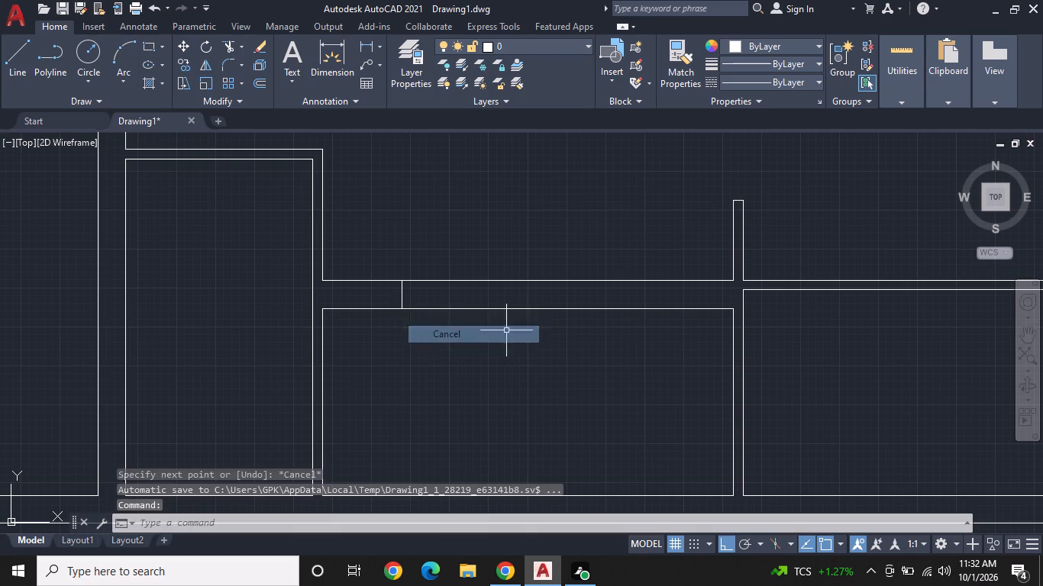
# Draw a second short vertical line across the same 9" wall near its right end.
pyautogui.rightClick(554, 298)
pyautogui.click(641, 29)
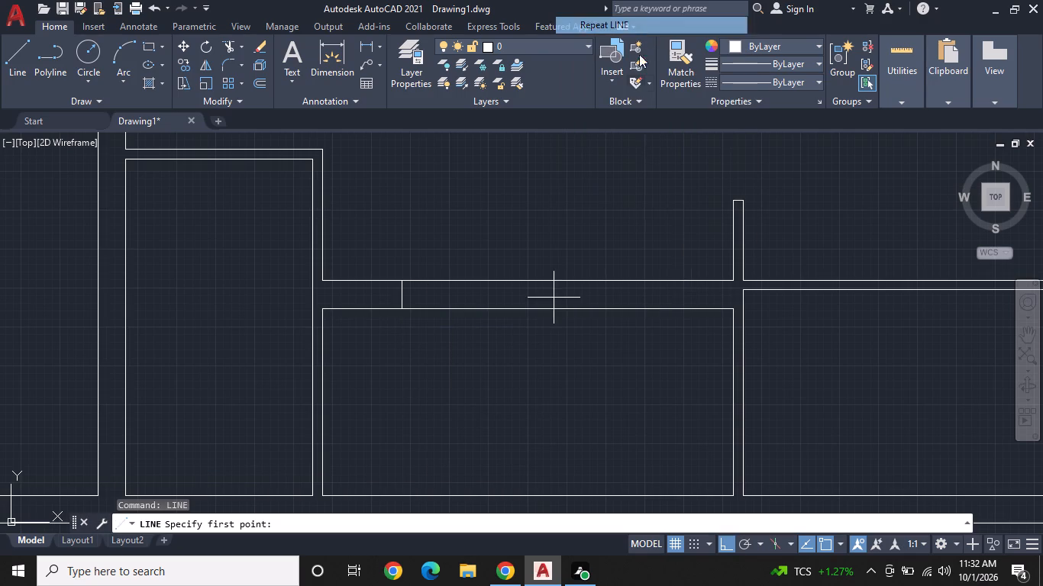
pyautogui.click(638, 281)
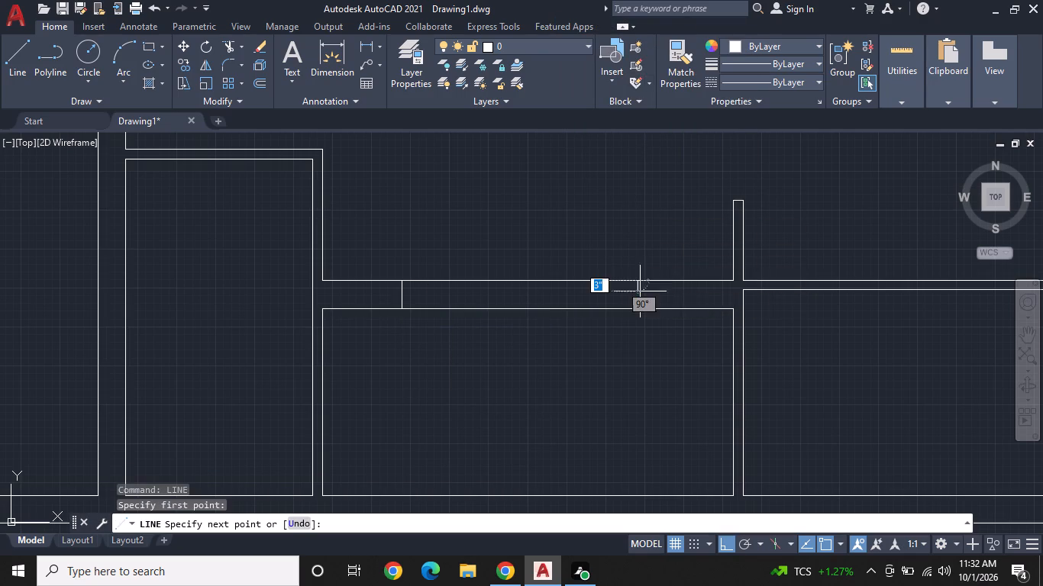
pyautogui.click(637, 306)
pyautogui.rightClick(637, 306)
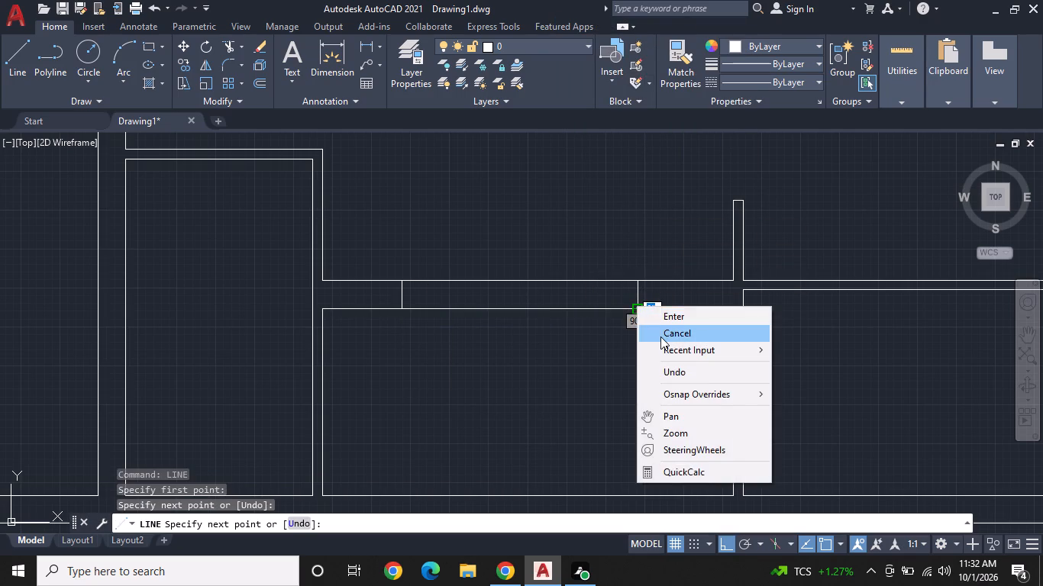
pyautogui.click(660, 336)
# Draw a short horizontal line across the left outer wall, just below the building's upper-left corner.
pyautogui.moveTo(568, 321); pyautogui.dragTo(628, 290, button='middle')
pyautogui.scroll(-1, 636, 286)
pyautogui.moveTo(580, 311); pyautogui.dragTo(588, 317, button='middle')
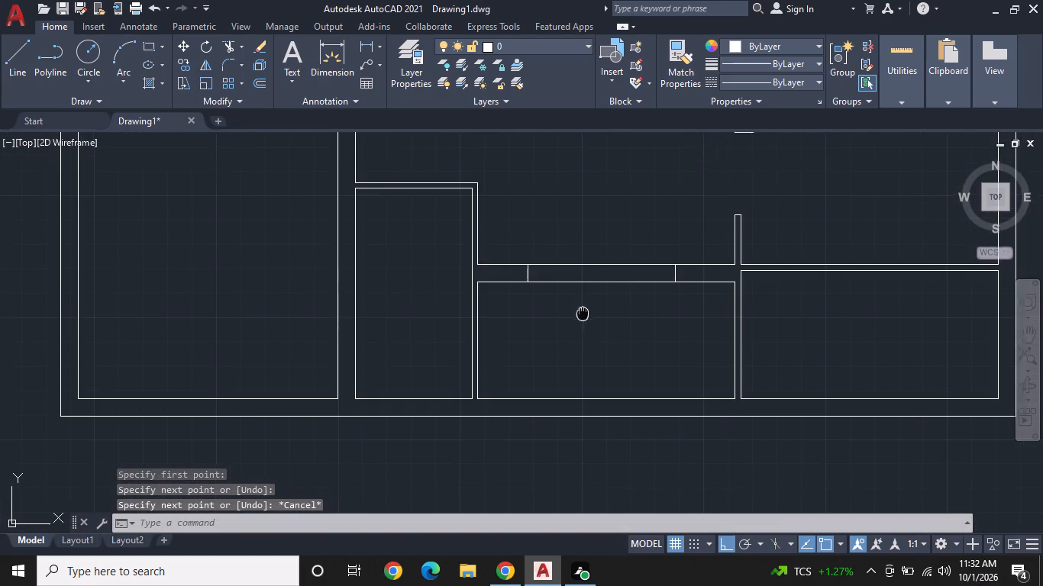
pyautogui.moveTo(588, 317); pyautogui.dragTo(732, 356, button='middle')
pyautogui.scroll(-1, 649, 312)
pyautogui.moveTo(557, 297); pyautogui.dragTo(435, 447, button='middle')
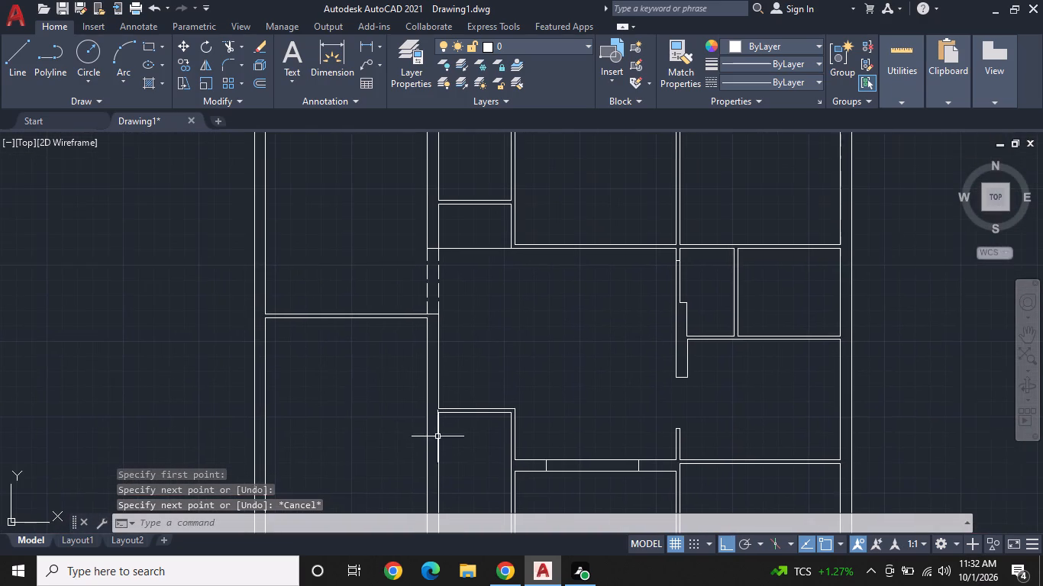
pyautogui.moveTo(479, 372); pyautogui.dragTo(509, 369, button='middle')
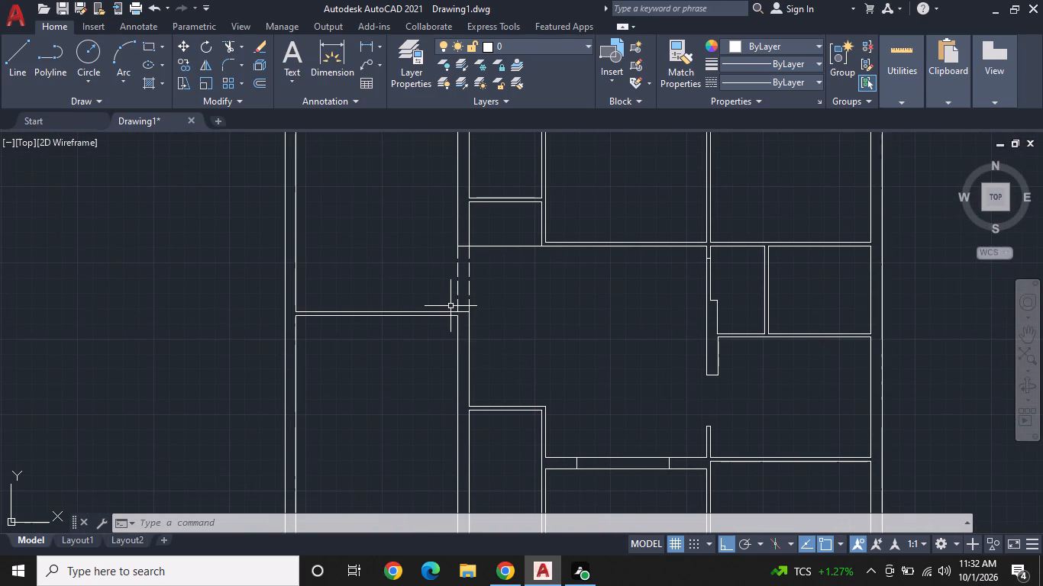
pyautogui.moveTo(449, 304); pyautogui.dragTo(543, 451, button='middle')
pyautogui.moveTo(455, 334); pyautogui.dragTo(503, 397, button='middle')
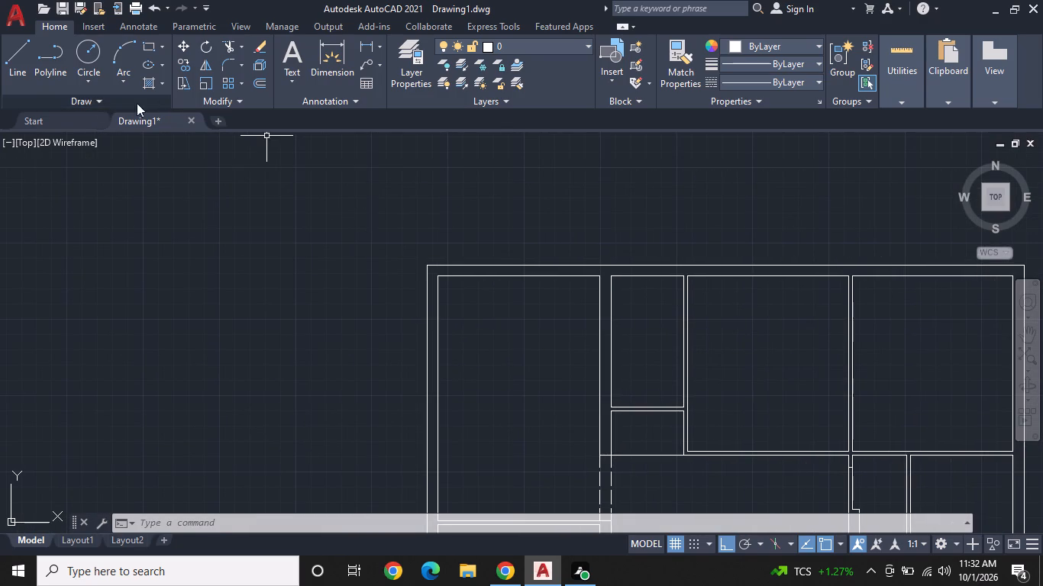
pyautogui.click(12, 44)
pyautogui.scroll(1, 425, 332)
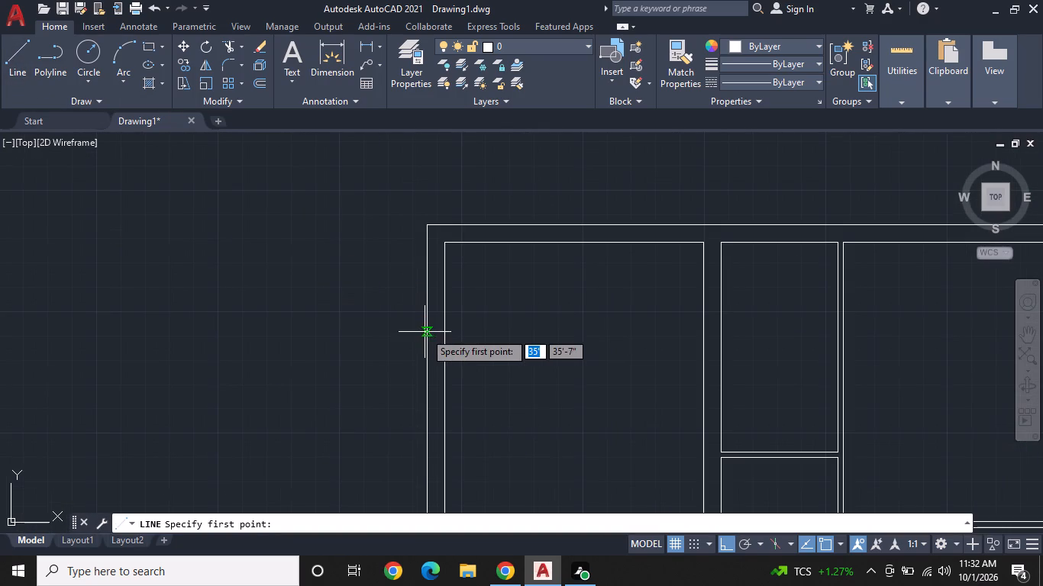
pyautogui.click(425, 297)
pyautogui.click(441, 297)
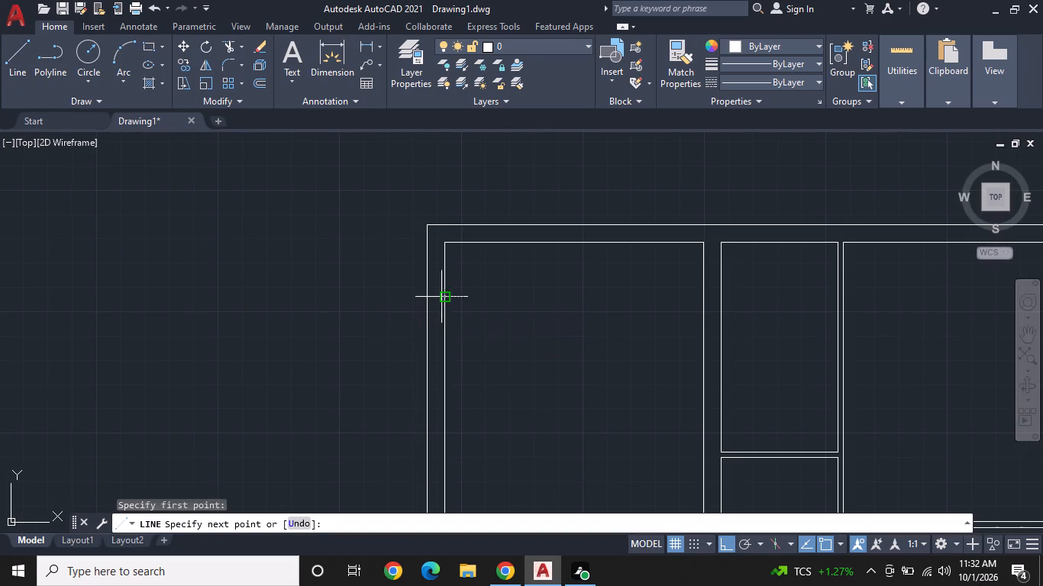
pyautogui.rightClick(441, 297)
pyautogui.click(457, 319)
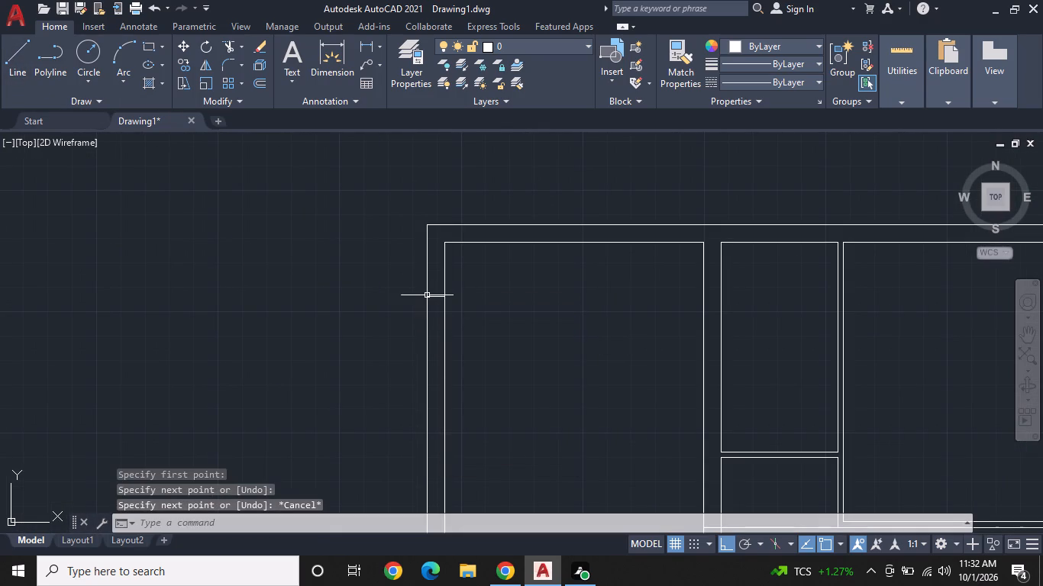
# Draw an L outside the building's left wall: a horizontal line 3'-0" long and a vertical line about 3' up from its right end.
pyautogui.moveTo(438, 295); pyautogui.dragTo(347, 204, button='middle')
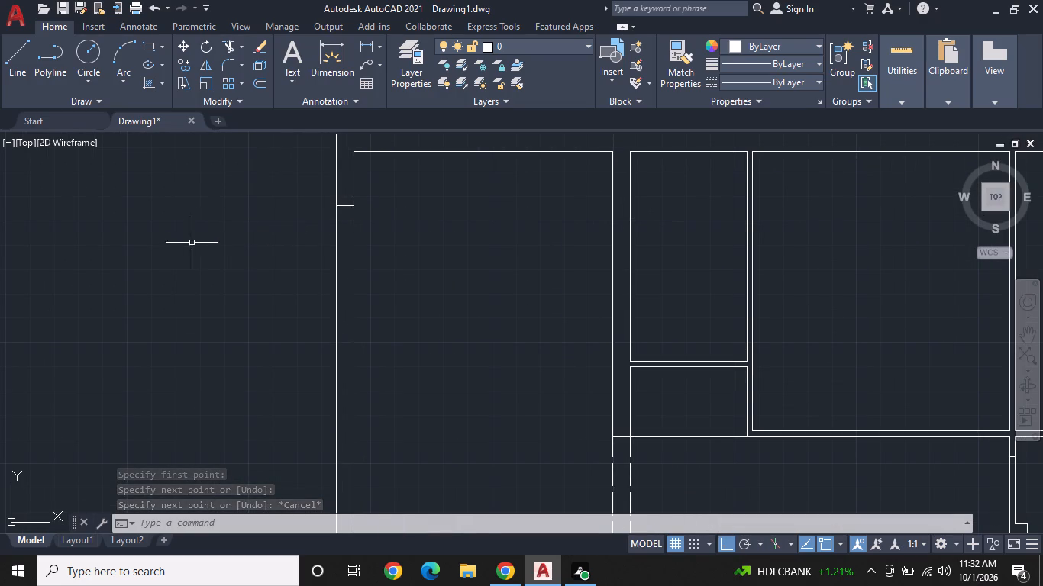
pyautogui.click(15, 52)
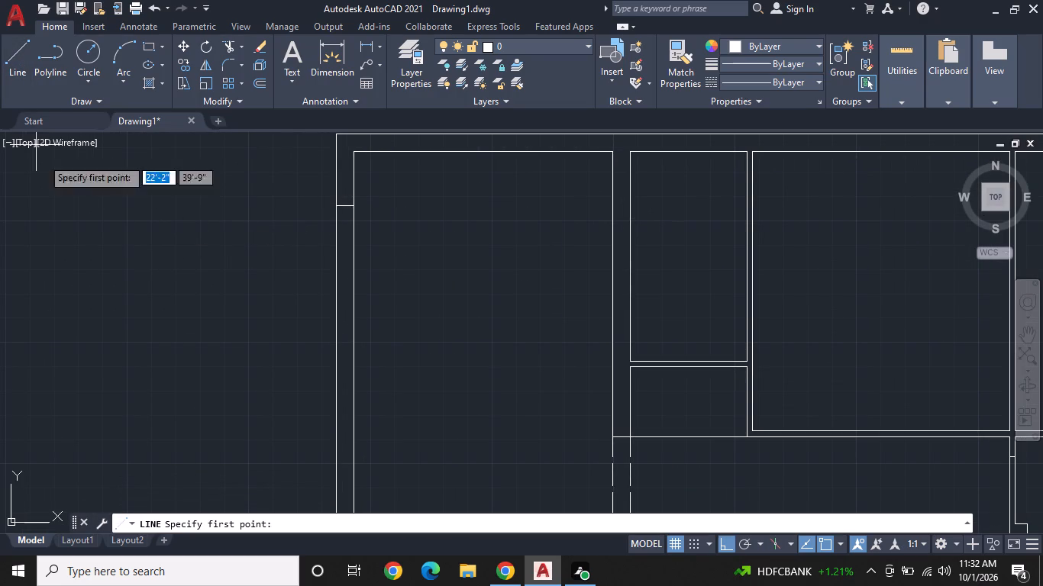
pyautogui.click(108, 323)
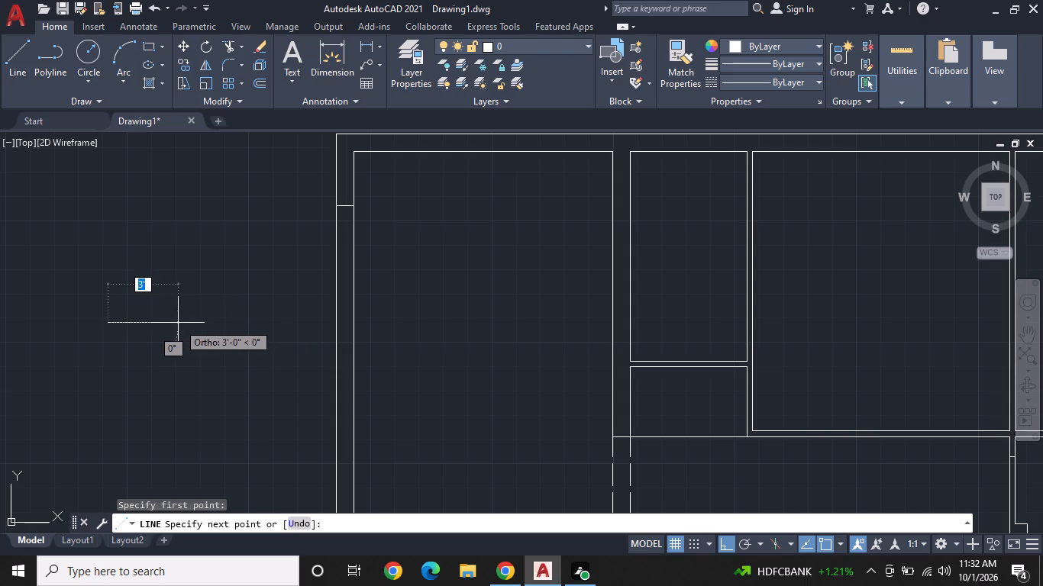
pyautogui.click(178, 323)
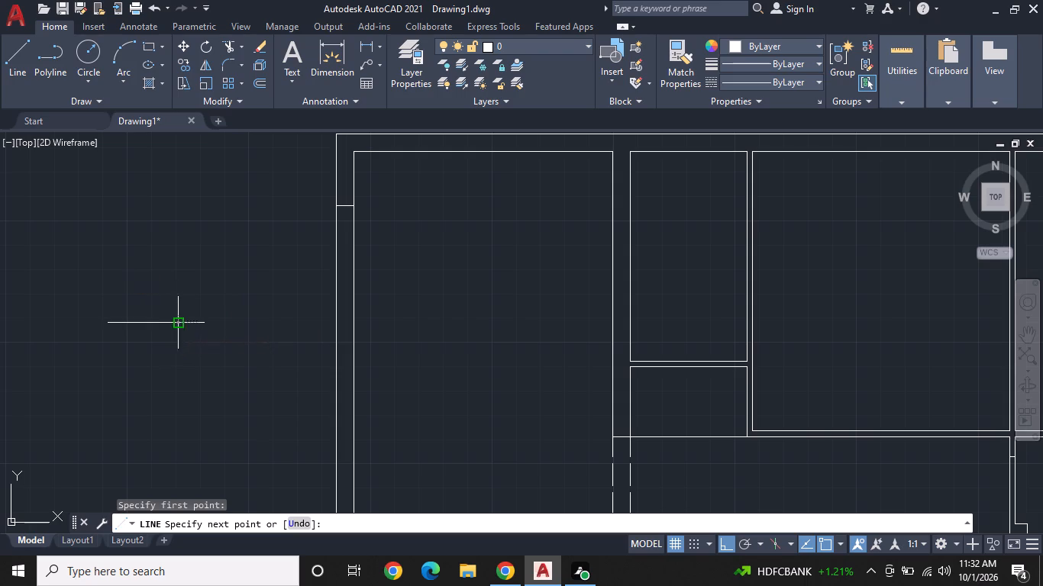
pyautogui.click(183, 252)
pyautogui.rightClick(184, 241)
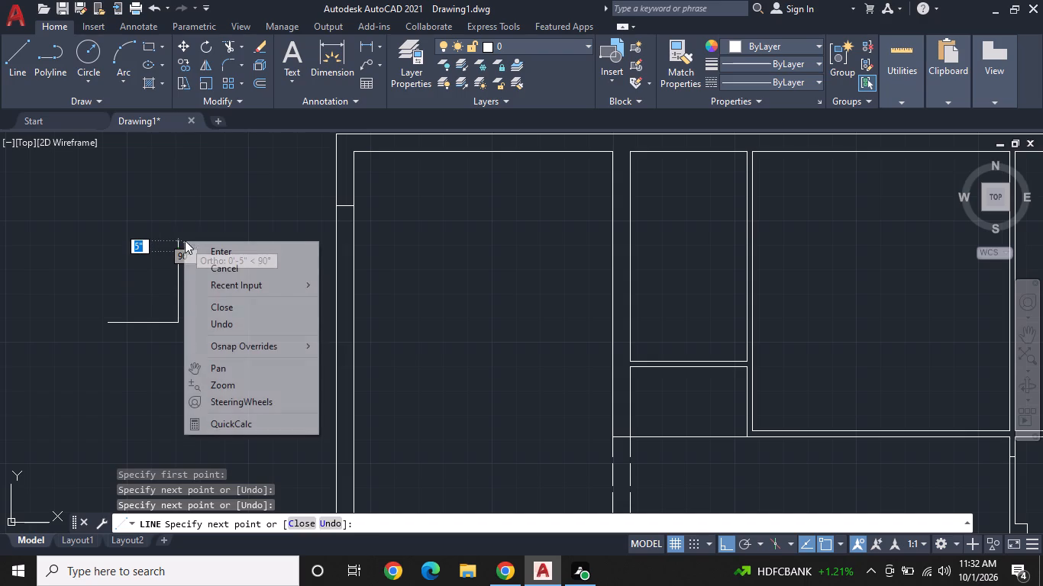
pyautogui.click(242, 272)
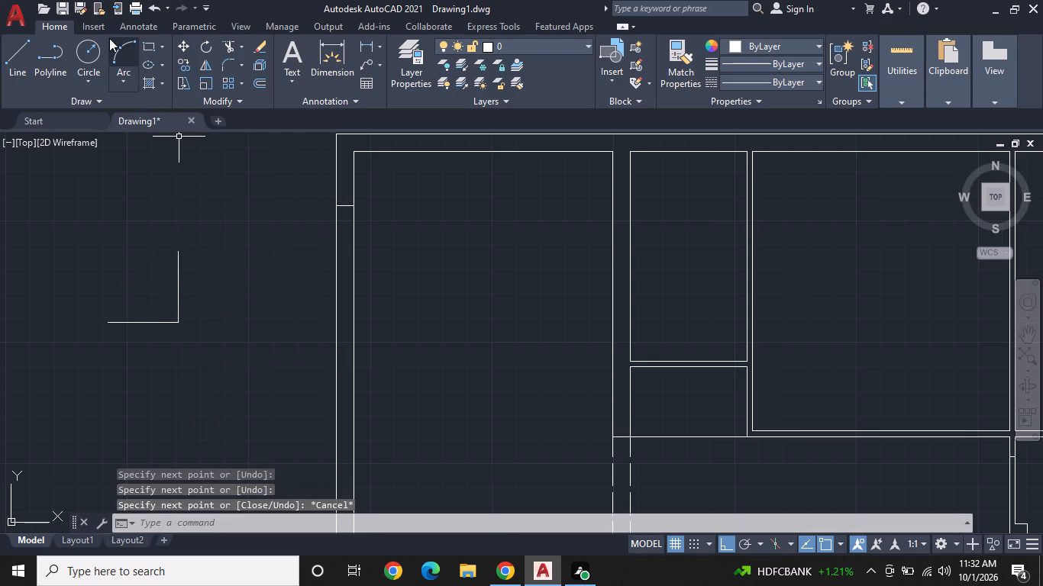
# Draw a Start, End, Direction arc from the vertical line's top to the horizontal line's left end, bulging outward as a door swing.
pyautogui.click(122, 79)
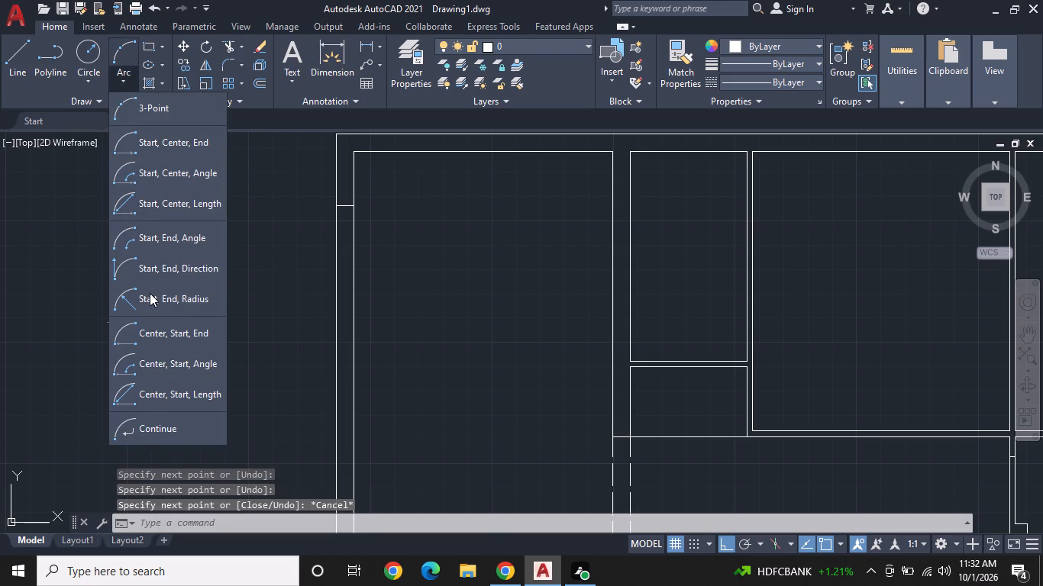
pyautogui.click(156, 269)
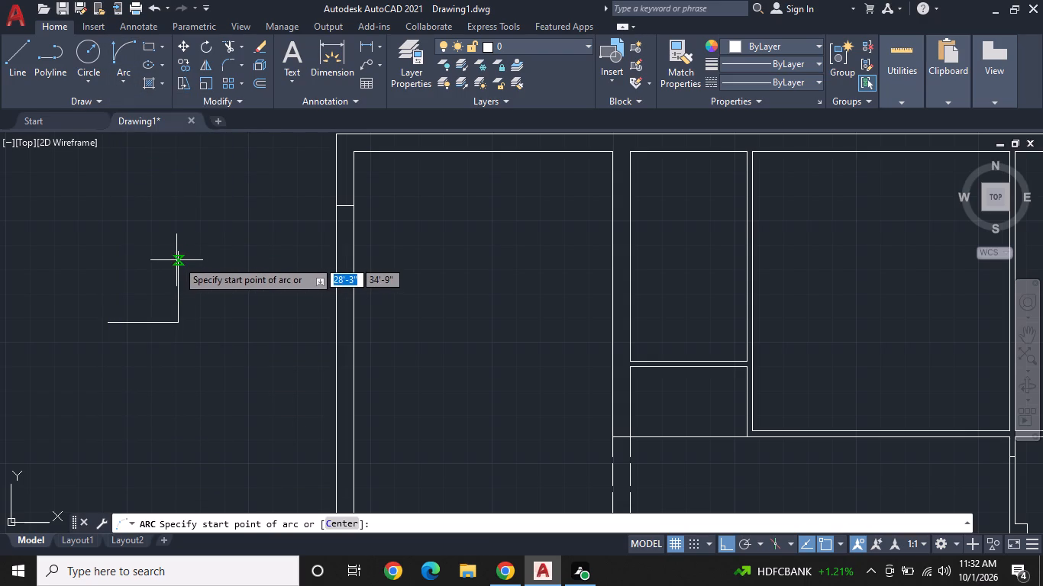
pyautogui.click(177, 254)
pyautogui.click(108, 322)
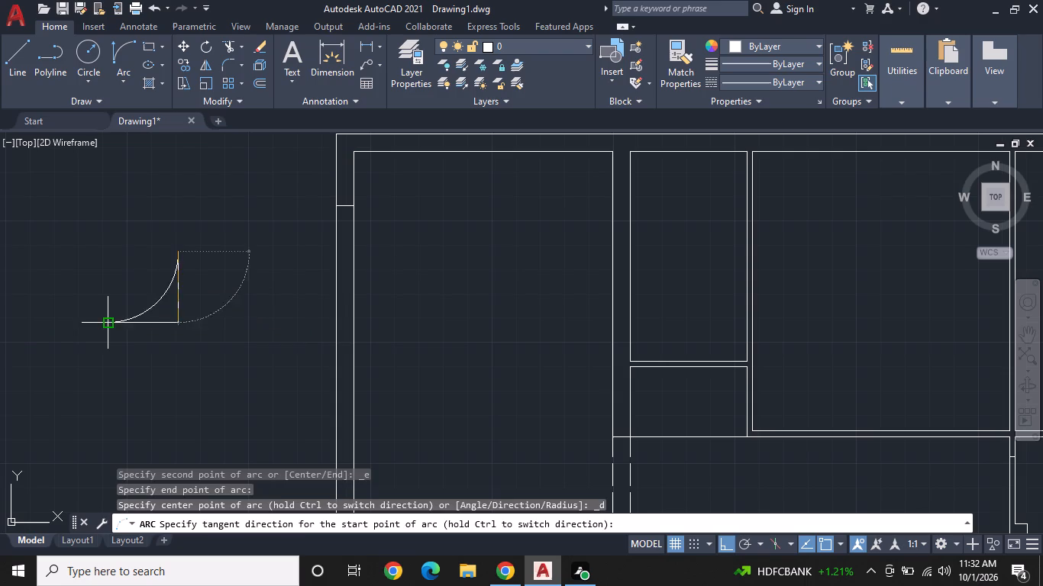
pyautogui.click(68, 219)
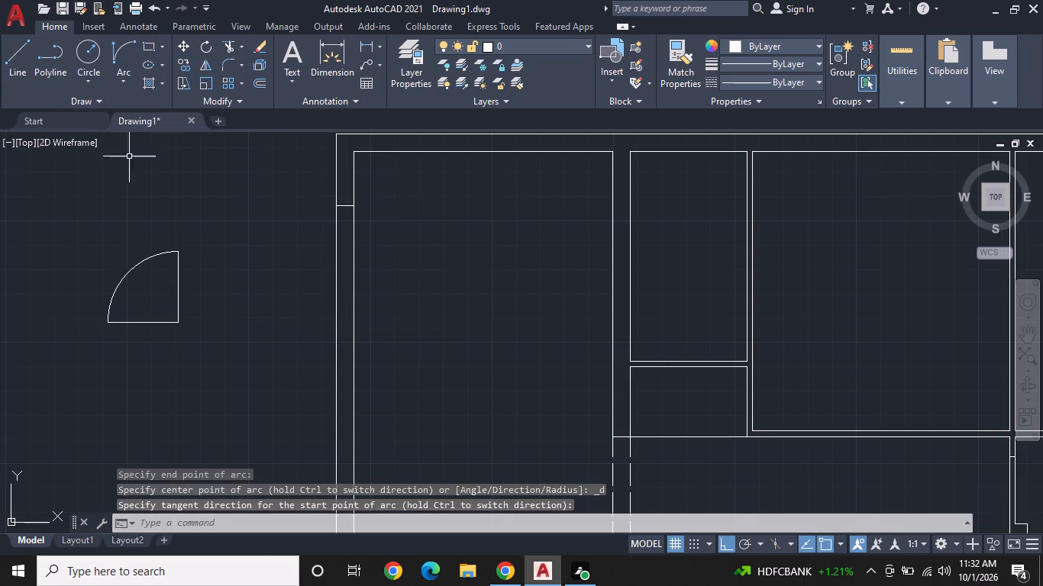
# Offset the door symbol's vertical line 1" toward the inside of the arc to form the door leaf.
pyautogui.click(257, 87)
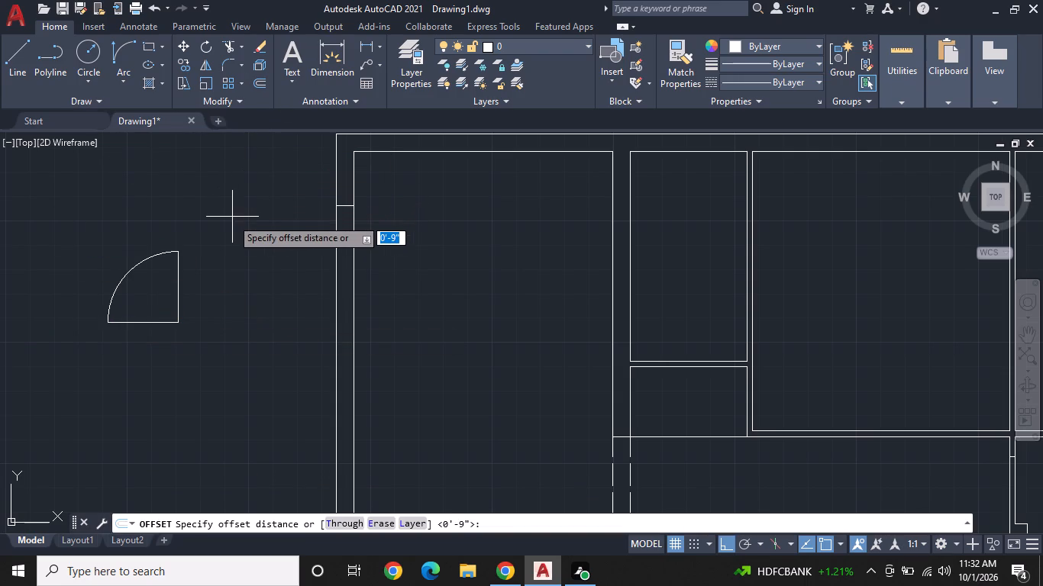
pyautogui.write('1"')
pyautogui.press('Return')
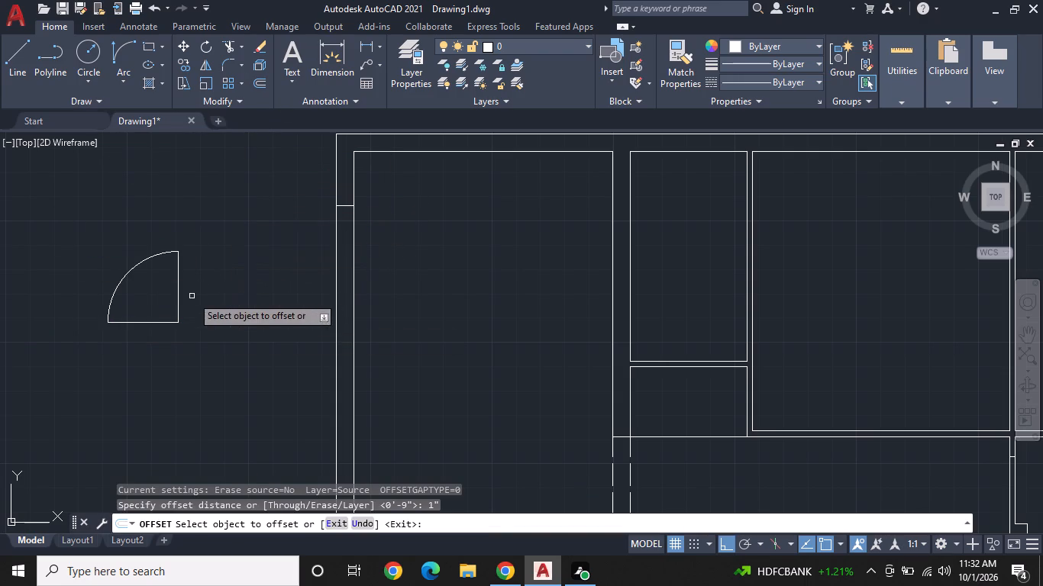
pyautogui.click(177, 303)
pyautogui.click(118, 300)
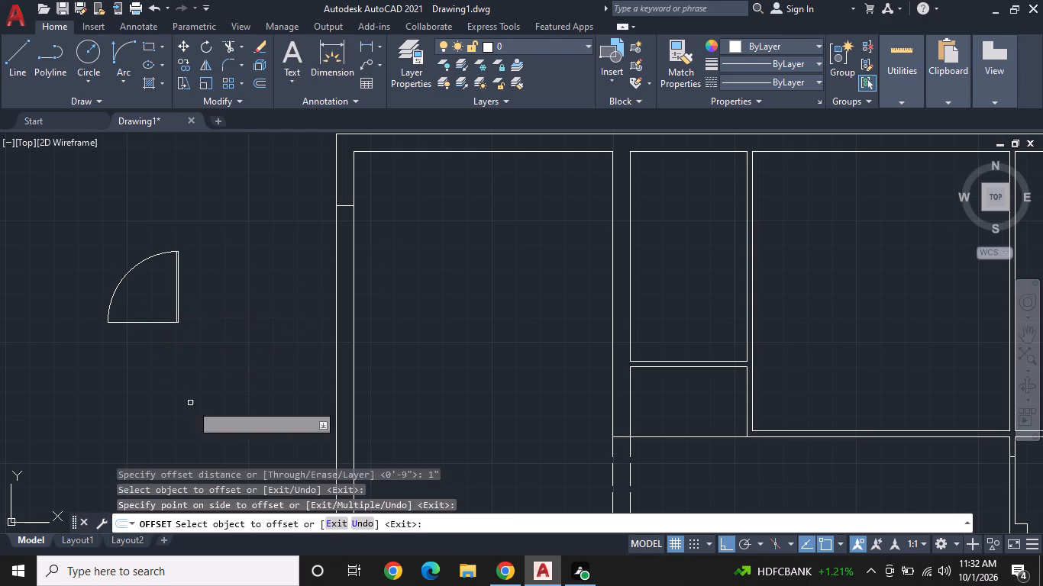
# Trim away the door symbol's horizontal base line between the arc's end and the leaf.
pyautogui.scroll(1, 169, 366)
pyautogui.moveTo(166, 355); pyautogui.dragTo(171, 362, button='middle')
pyautogui.scroll(1, 171, 362)
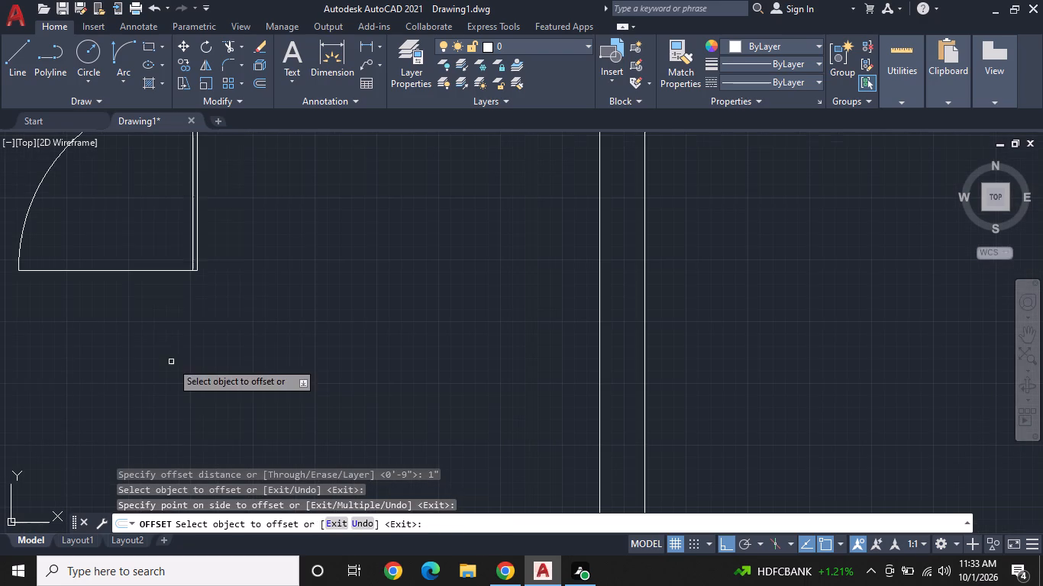
pyautogui.click(224, 44)
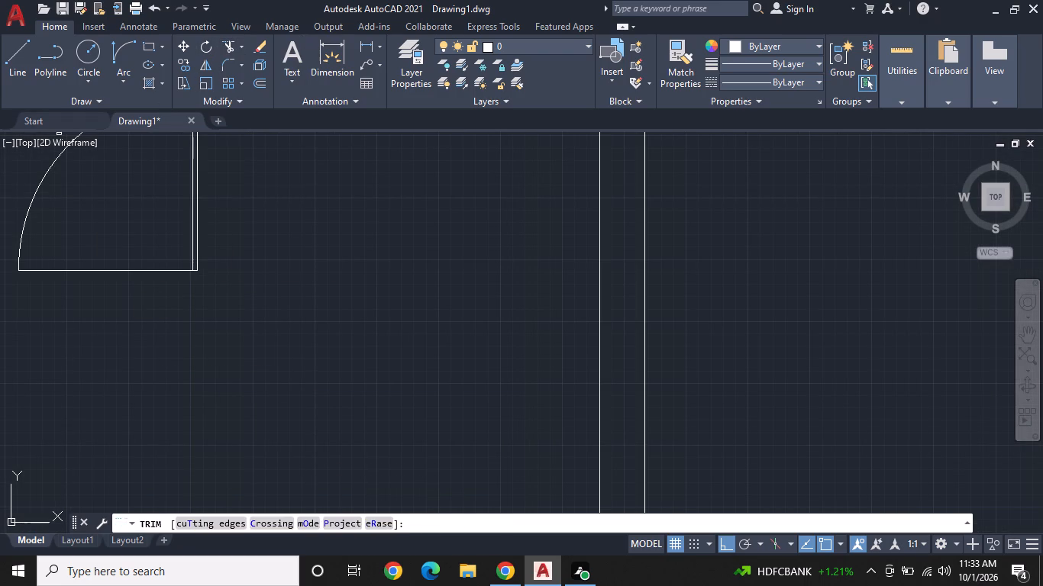
pyautogui.click(124, 269)
pyautogui.scroll(-2, 124, 288)
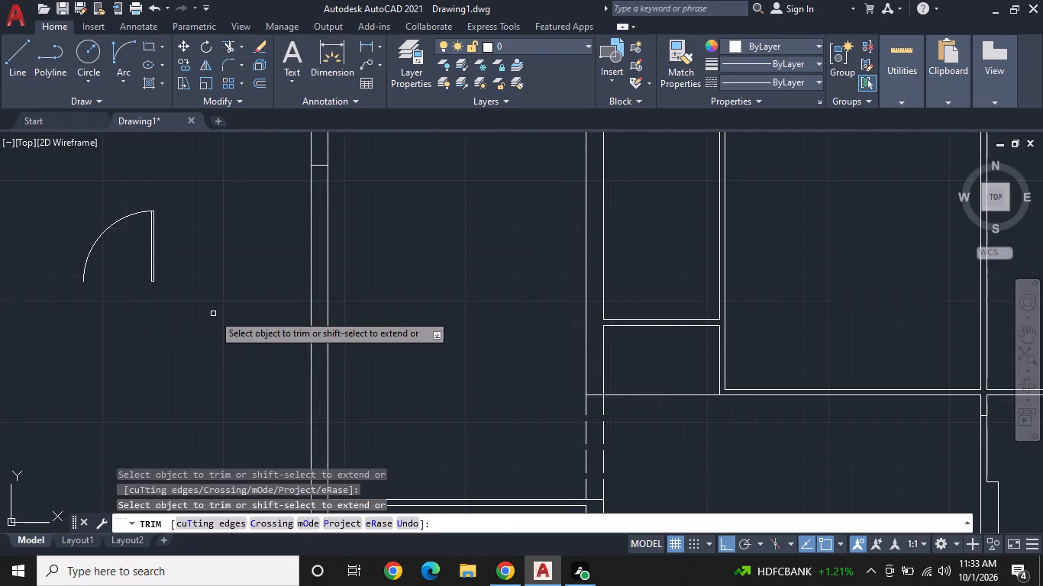
pyautogui.moveTo(240, 320); pyautogui.dragTo(145, 346, button='middle')
pyautogui.scroll(-1, 140, 334)
pyautogui.rightClick(140, 334)
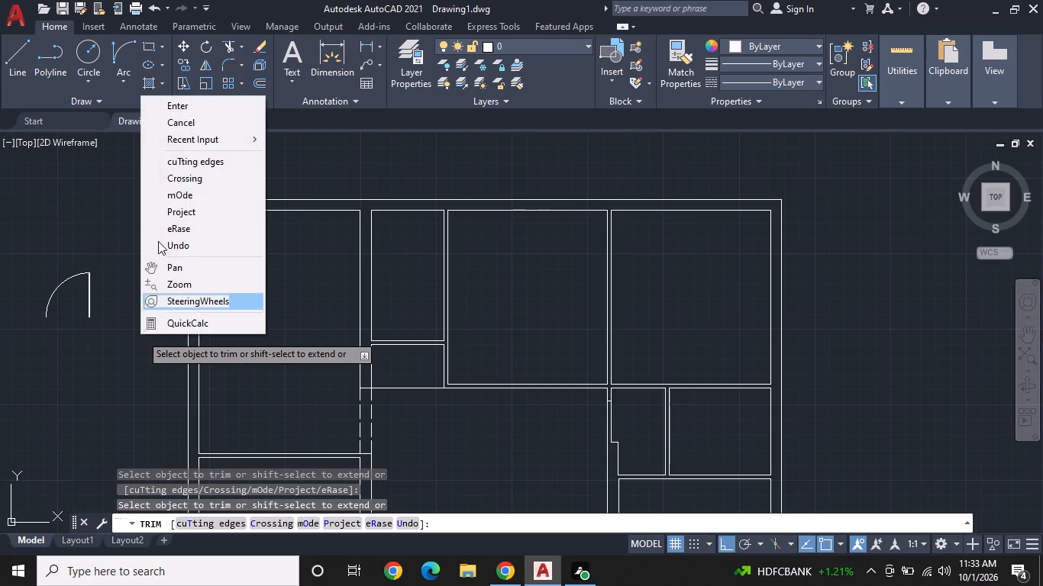
pyautogui.click(178, 121)
# Rotate the whole door symbol to 270° about the arc's free lower end.
pyautogui.moveTo(95, 351); pyautogui.dragTo(189, 352, button='middle')
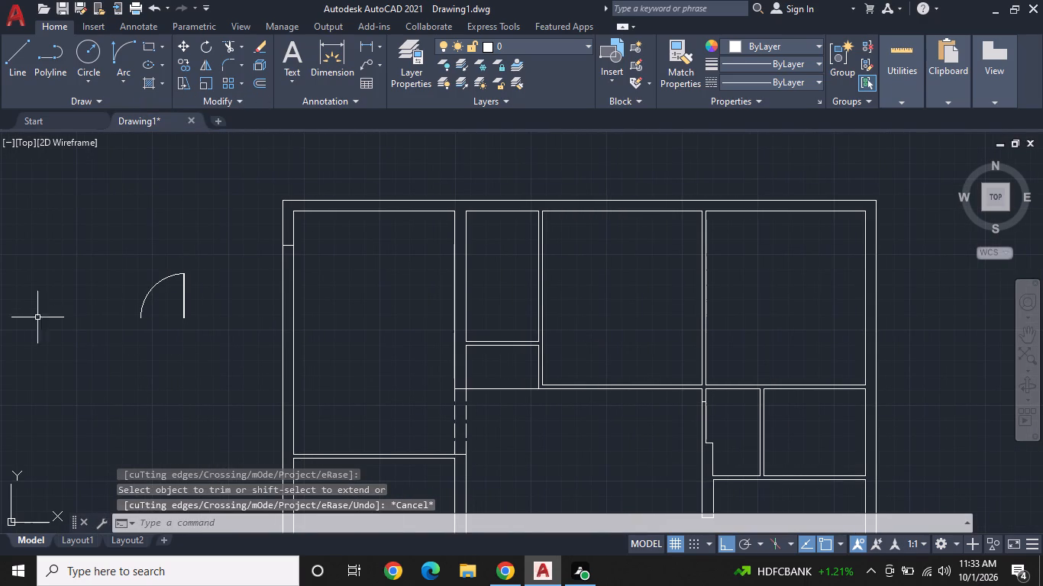
pyautogui.moveTo(124, 236); pyautogui.dragTo(124, 263)
pyautogui.click(233, 352)
pyautogui.rightClick(233, 352)
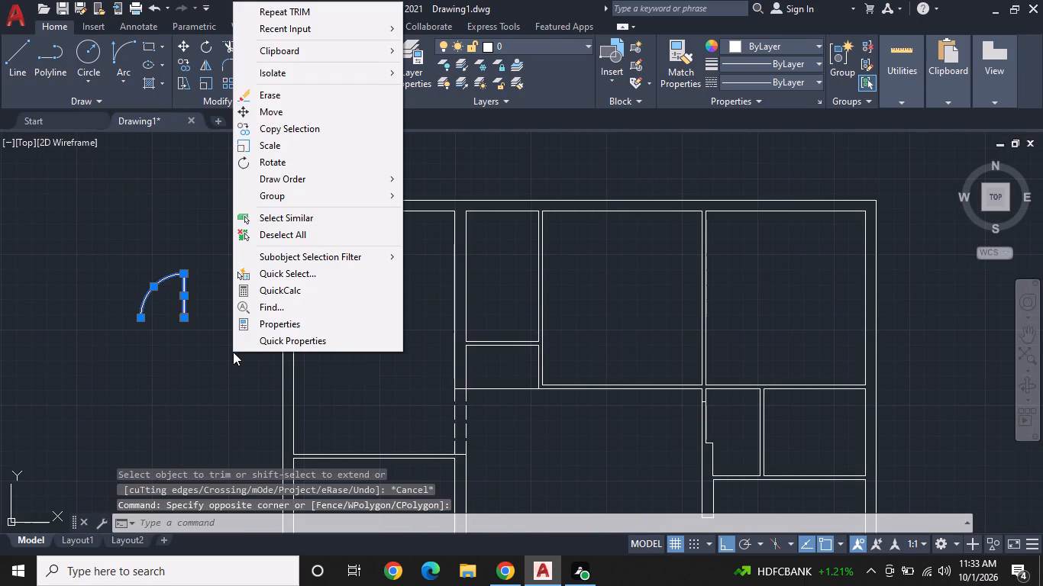
pyautogui.click(297, 163)
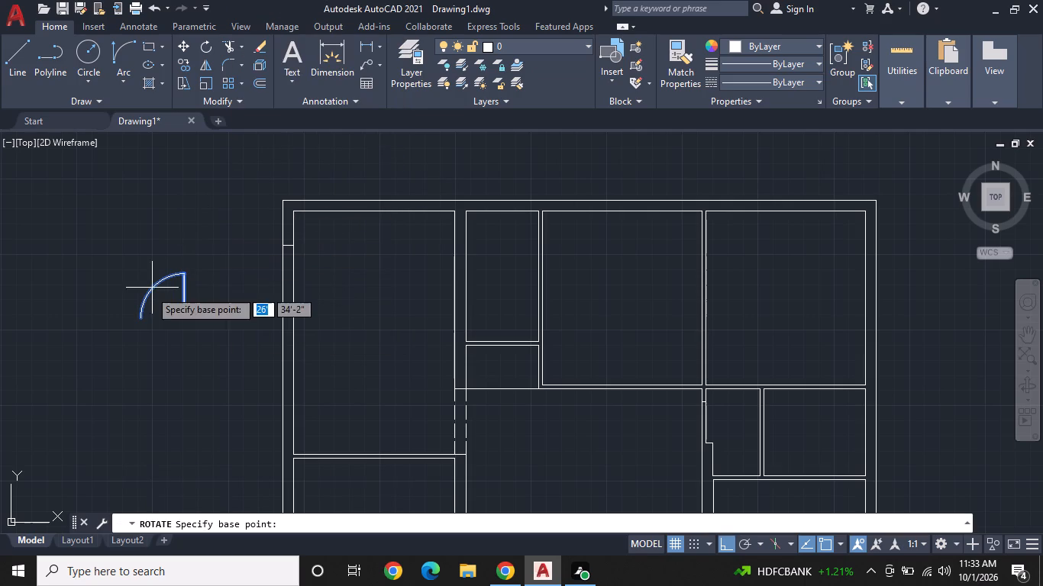
pyautogui.click(138, 321)
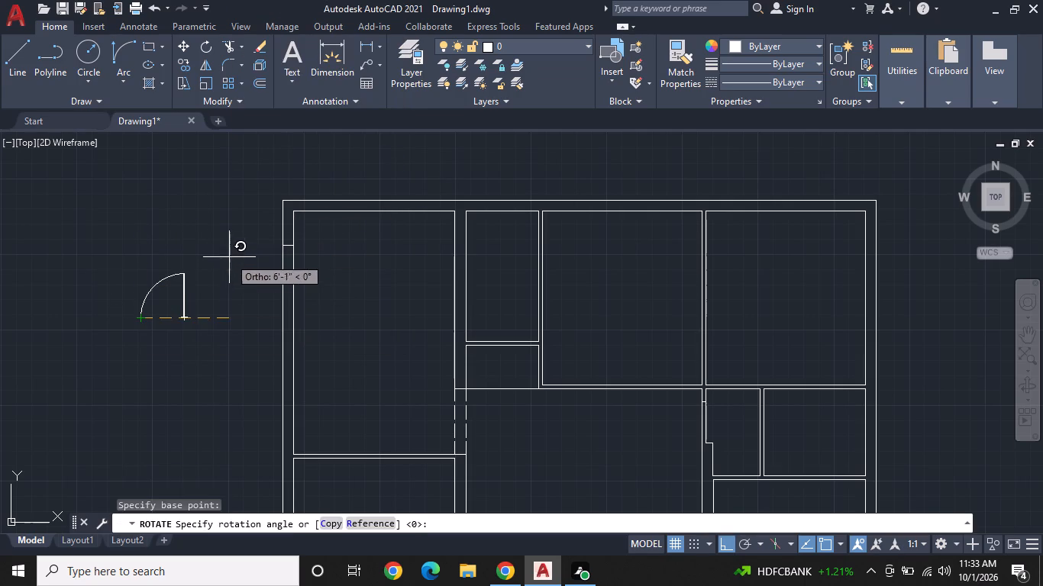
pyautogui.click(167, 369)
# Mirror the door symbol across a horizontal axis along its leaf, erasing the source objects.
pyautogui.moveTo(164, 368); pyautogui.dragTo(162, 291, button='middle')
pyautogui.moveTo(92, 216); pyautogui.dragTo(98, 227)
pyautogui.click(207, 355)
pyautogui.rightClick(207, 355)
pyautogui.click(99, 201)
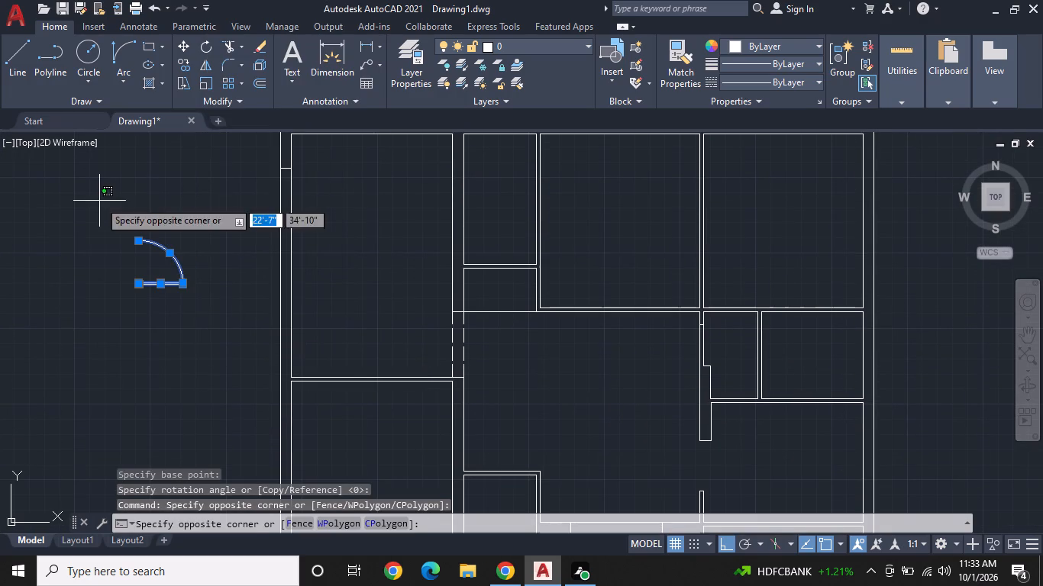
pyautogui.click(207, 68)
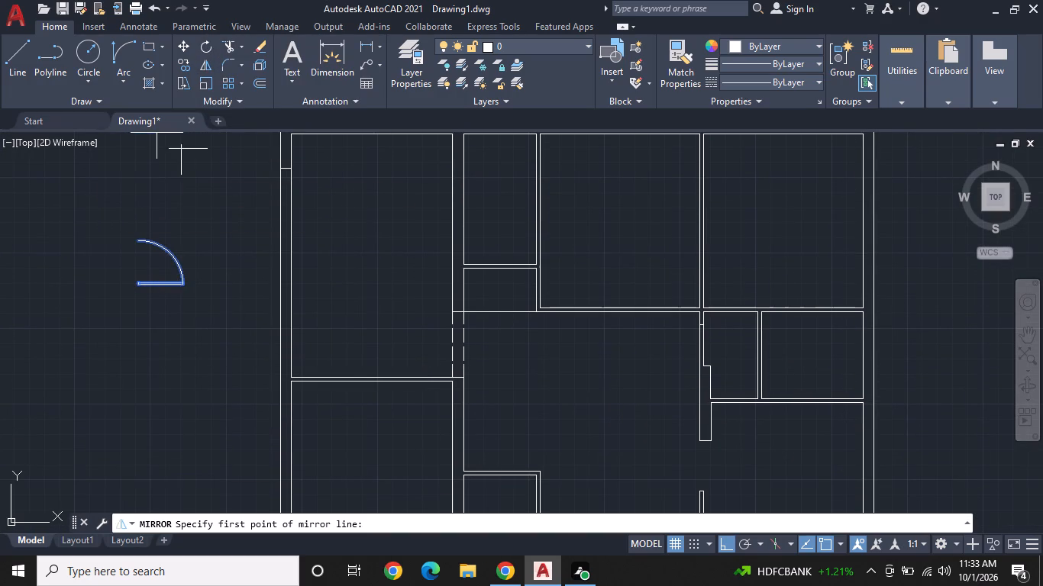
pyautogui.scroll(3, 147, 286)
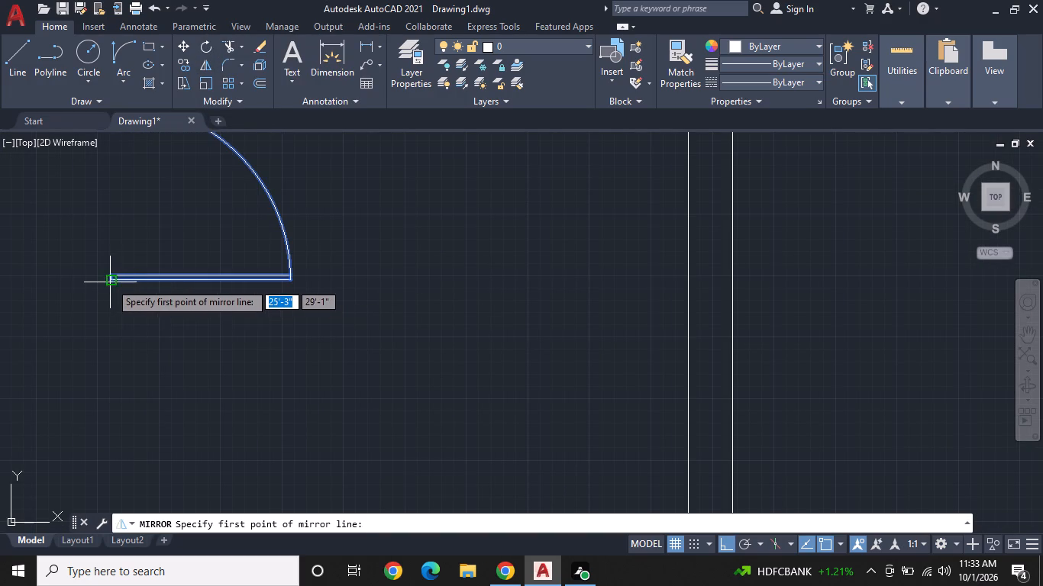
pyautogui.click(108, 282)
pyautogui.click(279, 282)
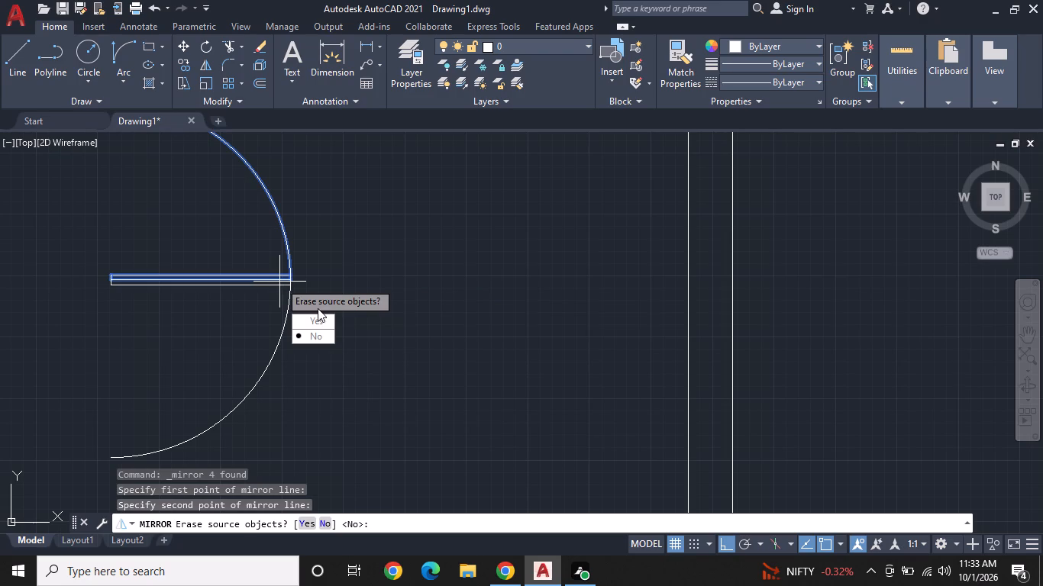
pyautogui.moveTo(328, 320); pyautogui.dragTo(279, 282)
# Move the door symbol by its leaf's upper-left corner to the outer end of the short line across the left outer wall.
pyautogui.moveTo(276, 282); pyautogui.dragTo(296, 197, button='middle')
pyautogui.scroll(-2, 295, 177)
pyautogui.moveTo(310, 186); pyautogui.dragTo(270, 291, button='middle')
pyautogui.moveTo(163, 272); pyautogui.dragTo(202, 331)
pyautogui.click(394, 450)
pyautogui.rightClick(365, 427)
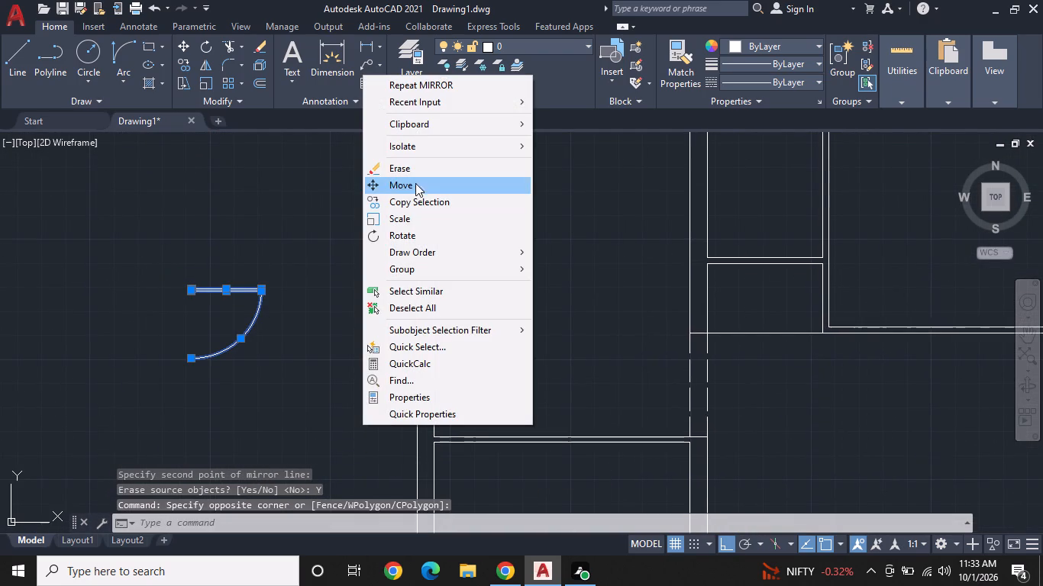
pyautogui.click(426, 183)
pyautogui.scroll(5, 180, 301)
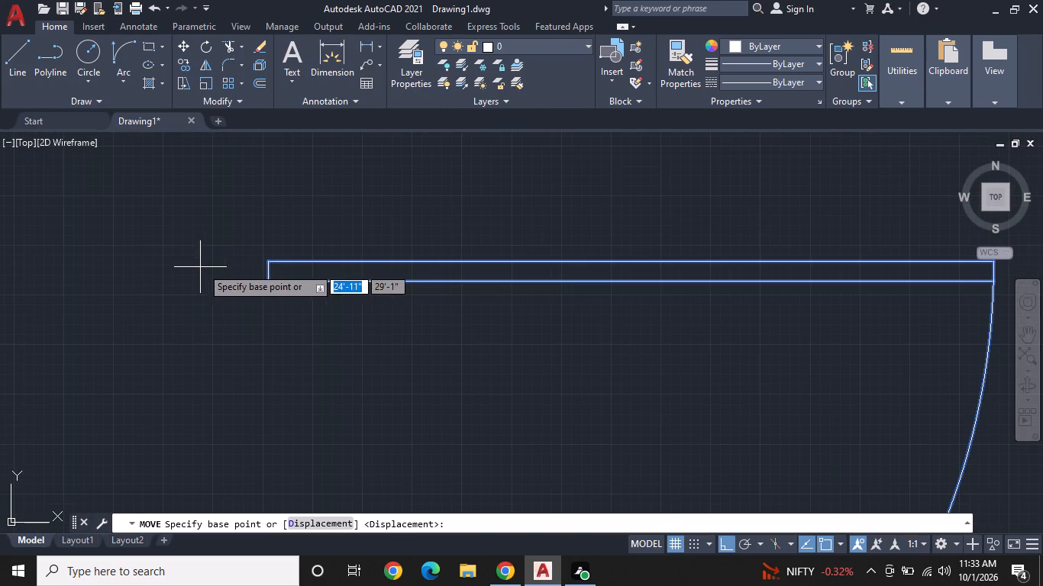
pyautogui.click(272, 265)
pyautogui.scroll(-3, 347, 240)
pyautogui.scroll(-4, 413, 217)
pyautogui.moveTo(450, 211); pyautogui.dragTo(241, 388, button='middle')
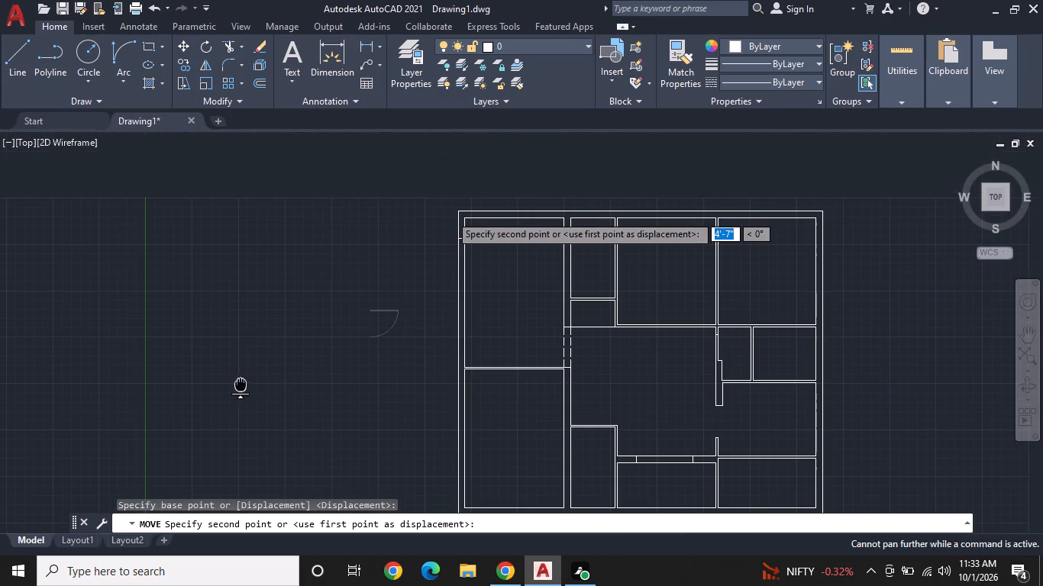
pyautogui.scroll(2, 425, 269)
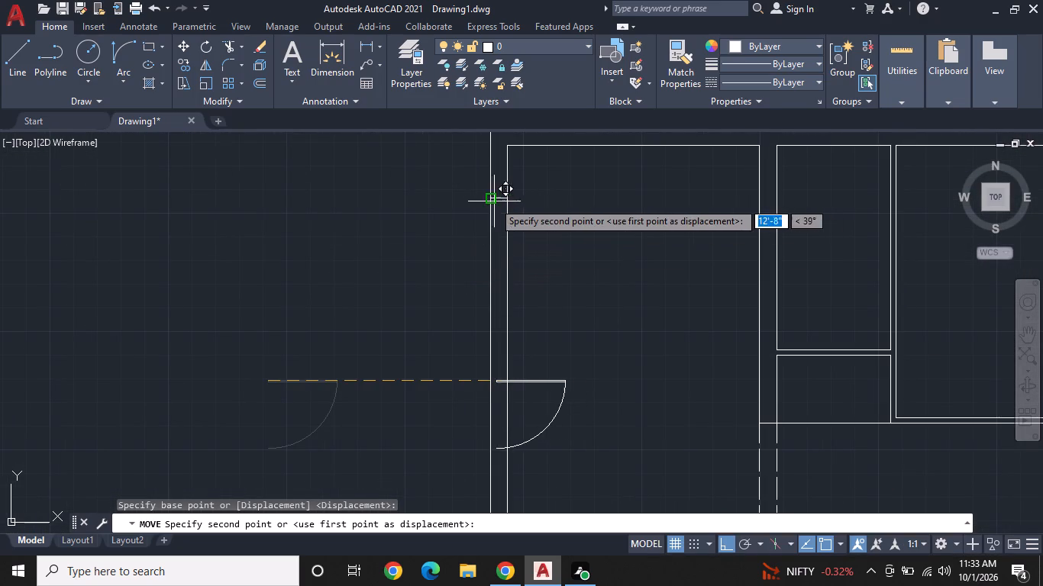
pyautogui.scroll(3, 488, 201)
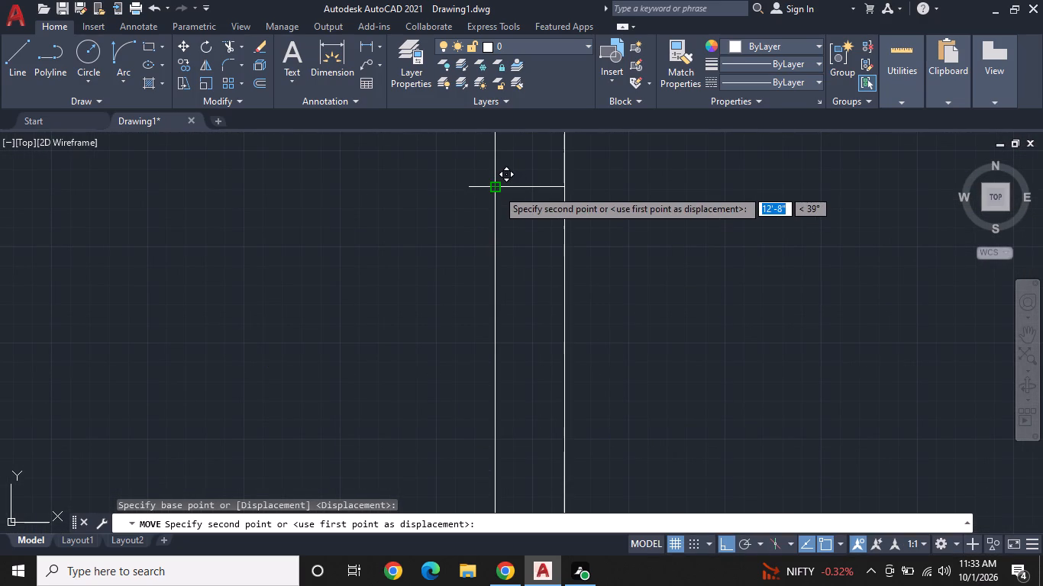
pyautogui.click(497, 189)
# Trim the left outer wall's inner face between the door leaf and the swing arc.
pyautogui.scroll(-2, 498, 199)
pyautogui.moveTo(492, 225); pyautogui.dragTo(214, 287, button='middle')
pyautogui.middleClick(211, 287)
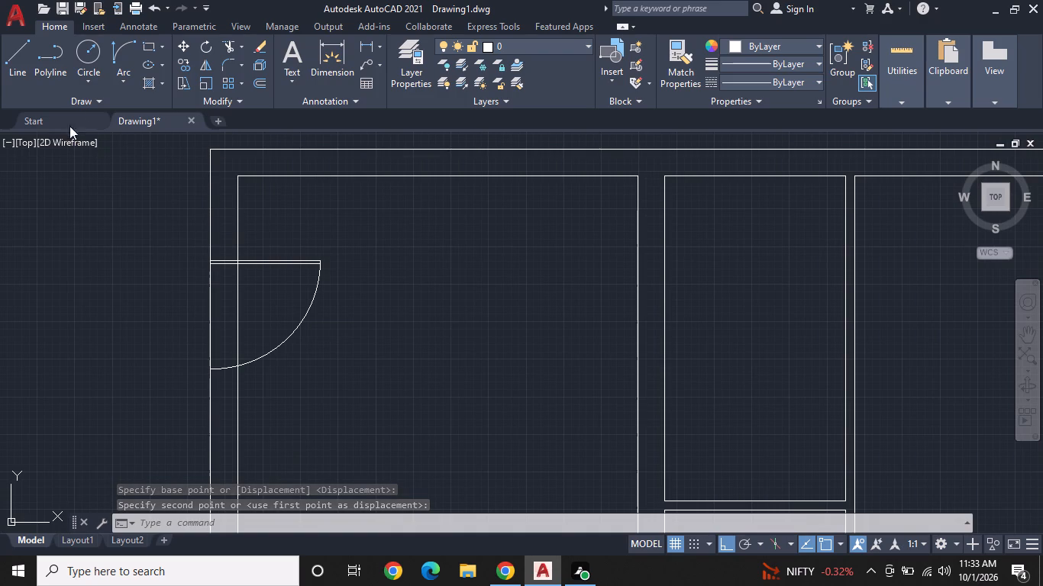
pyautogui.click(225, 45)
pyautogui.click(238, 330)
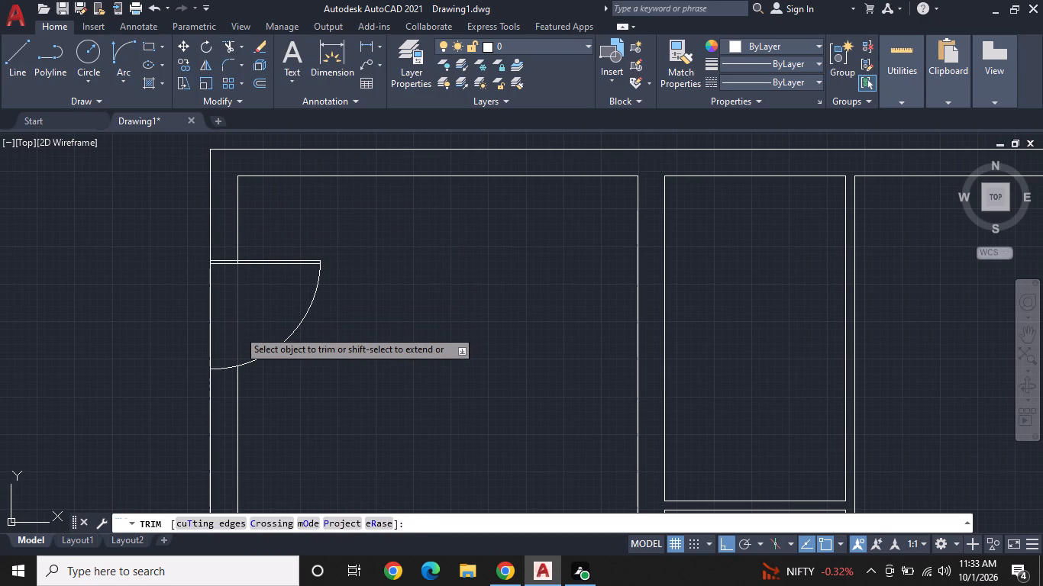
# Draw a vertical line about 3'-6" long from the door leaf's underside down past the swing arc, inside the left outer wall's thickness.
pyautogui.moveTo(247, 311); pyautogui.dragTo(263, 298, button='middle')
pyautogui.middleClick(266, 293)
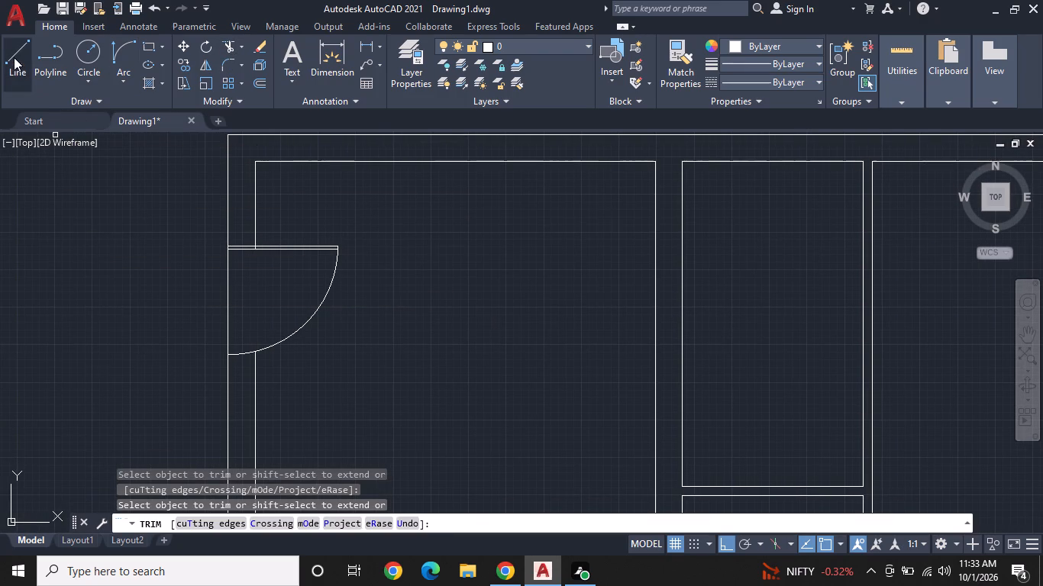
pyautogui.click(14, 57)
pyautogui.scroll(2, 238, 264)
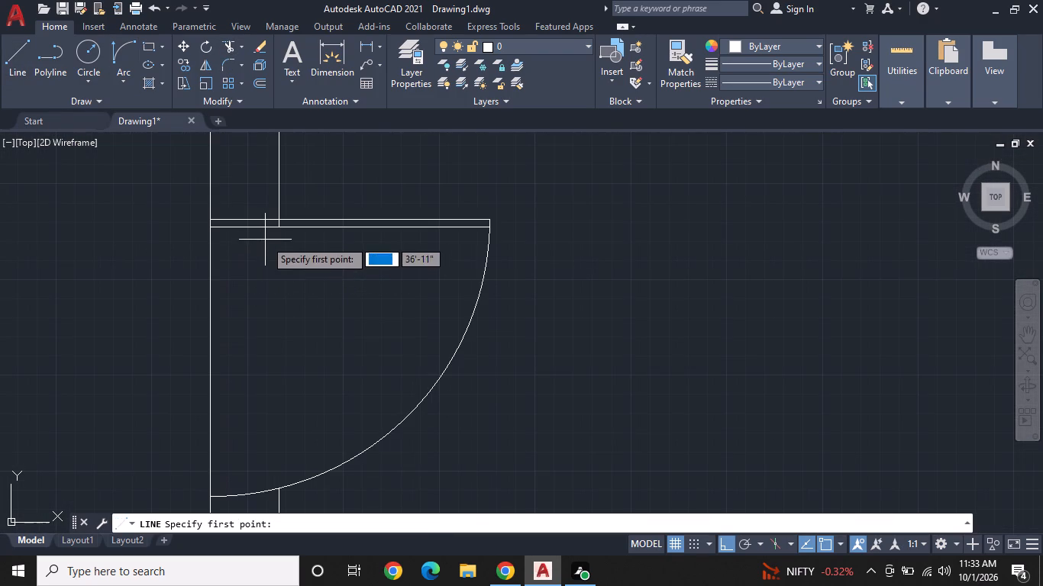
pyautogui.click(261, 227)
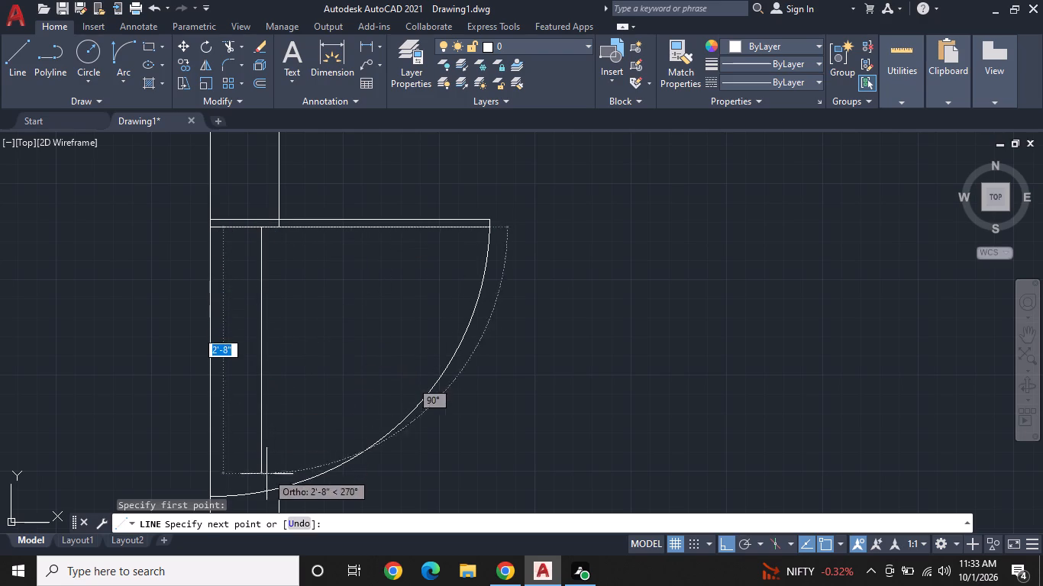
pyautogui.moveTo(263, 494); pyautogui.dragTo(261, 390, button='middle')
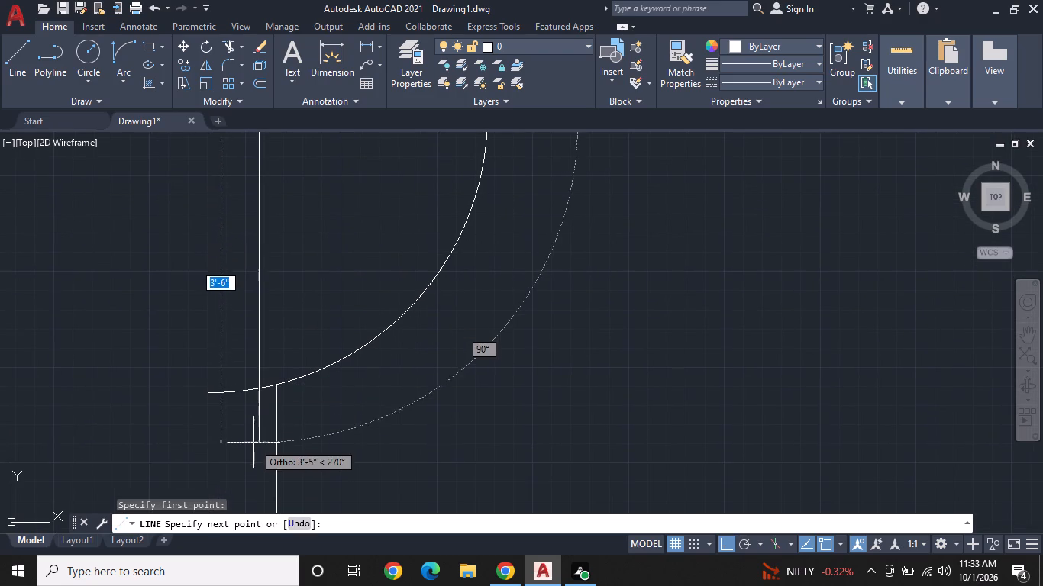
pyautogui.click(253, 446)
pyautogui.rightClick(253, 443)
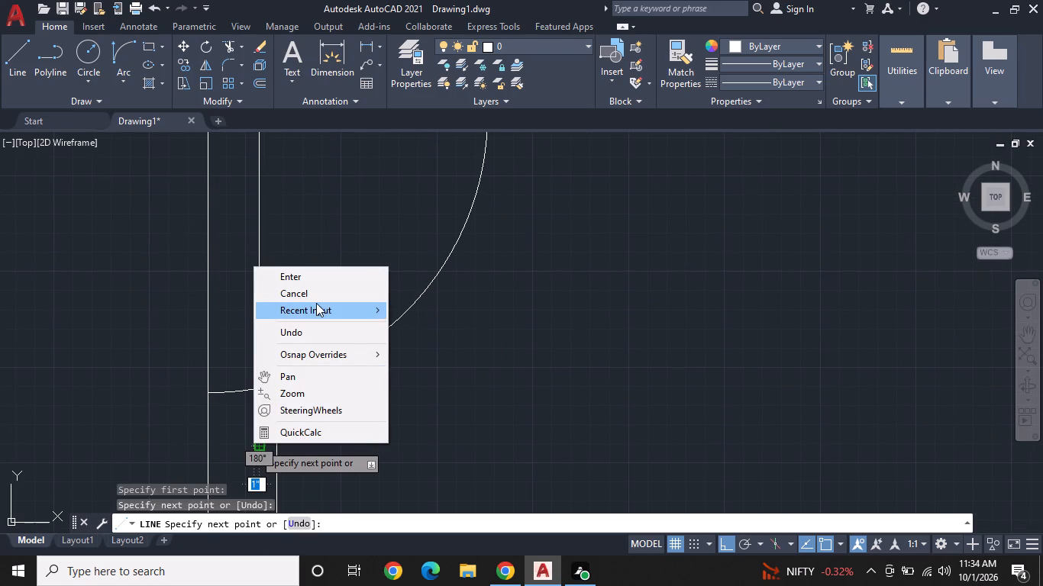
pyautogui.click(317, 299)
# Offset the new vertical line 1" toward the left outer wall's outer face.
pyautogui.click(260, 80)
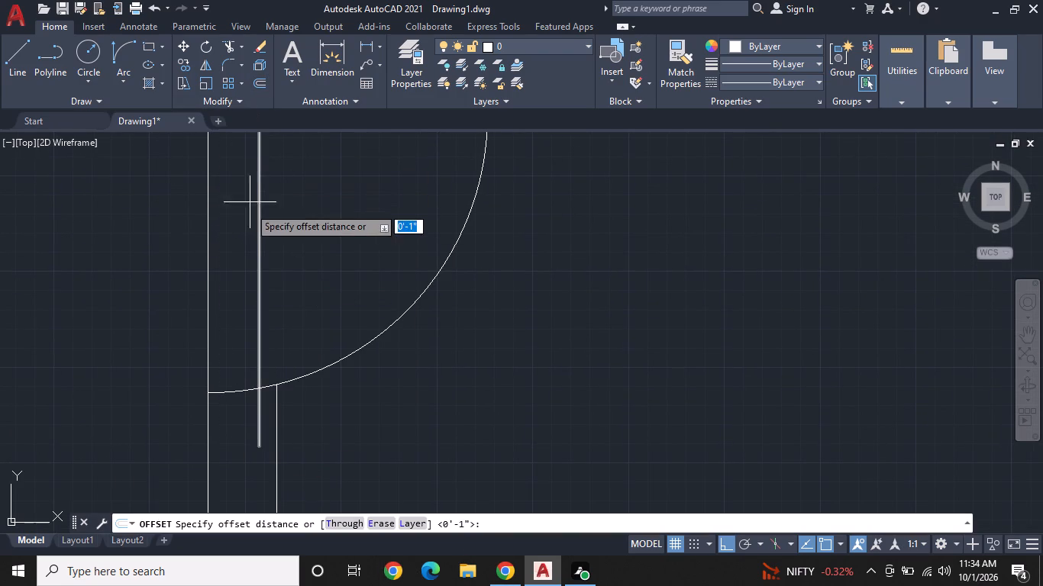
pyautogui.rightClick(248, 221)
pyautogui.click(291, 230)
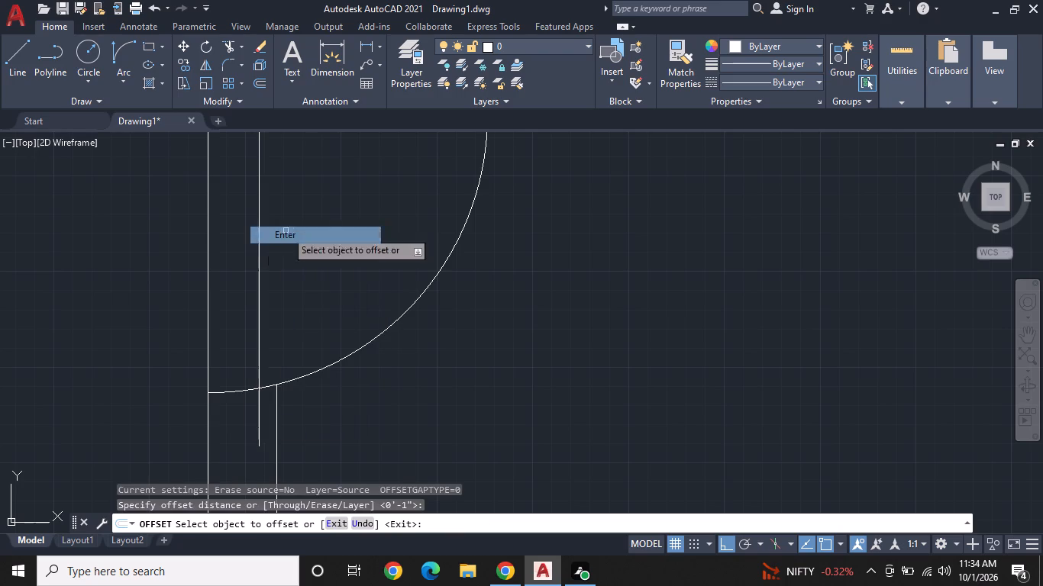
pyautogui.click(261, 236)
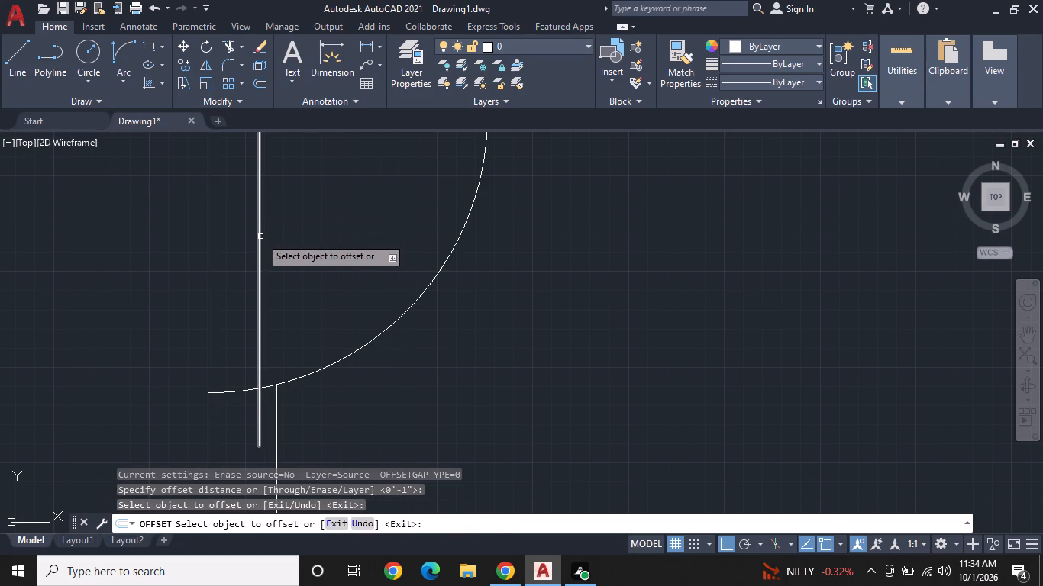
pyautogui.click(260, 237)
pyautogui.click(229, 243)
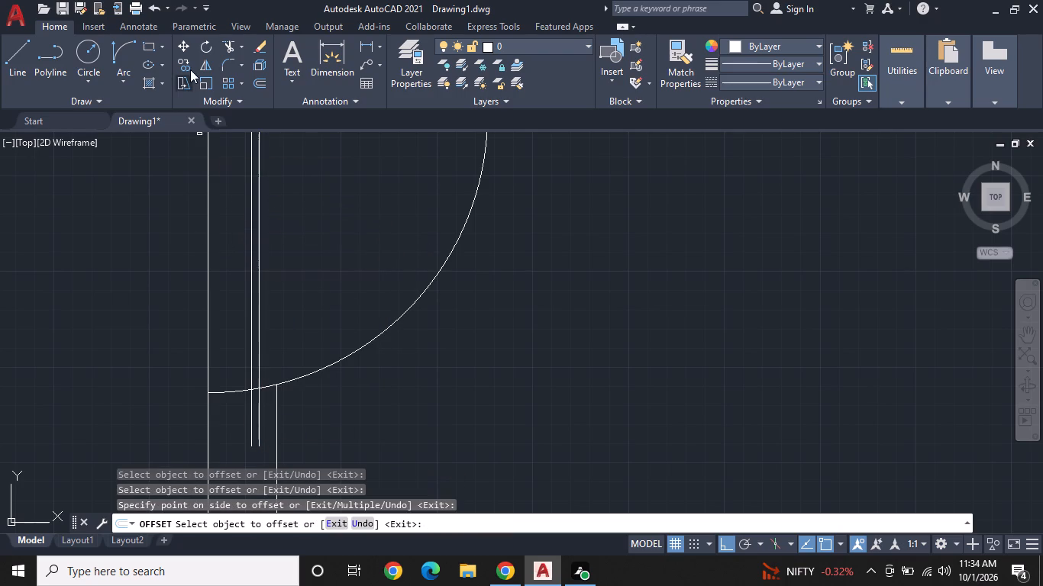
# Trim the ends of both vertical lines that extend below the door's swing arc.
pyautogui.click(226, 42)
pyautogui.click(265, 431)
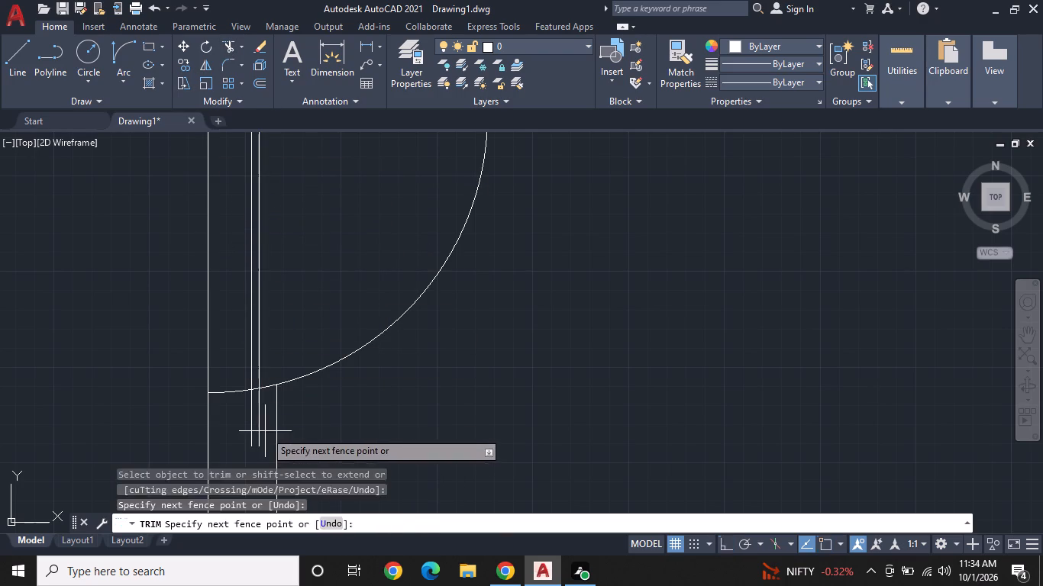
pyautogui.click(250, 430)
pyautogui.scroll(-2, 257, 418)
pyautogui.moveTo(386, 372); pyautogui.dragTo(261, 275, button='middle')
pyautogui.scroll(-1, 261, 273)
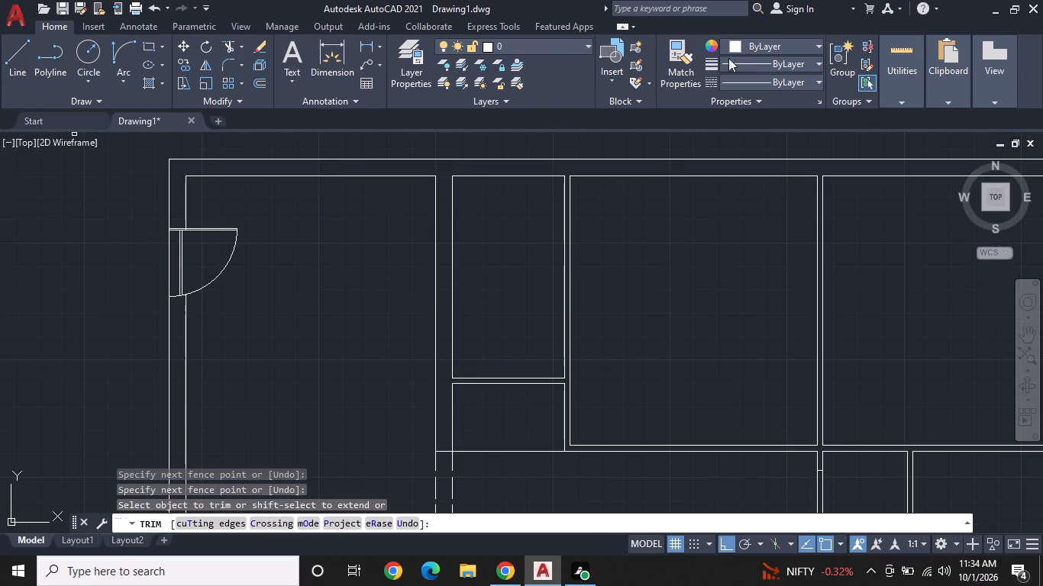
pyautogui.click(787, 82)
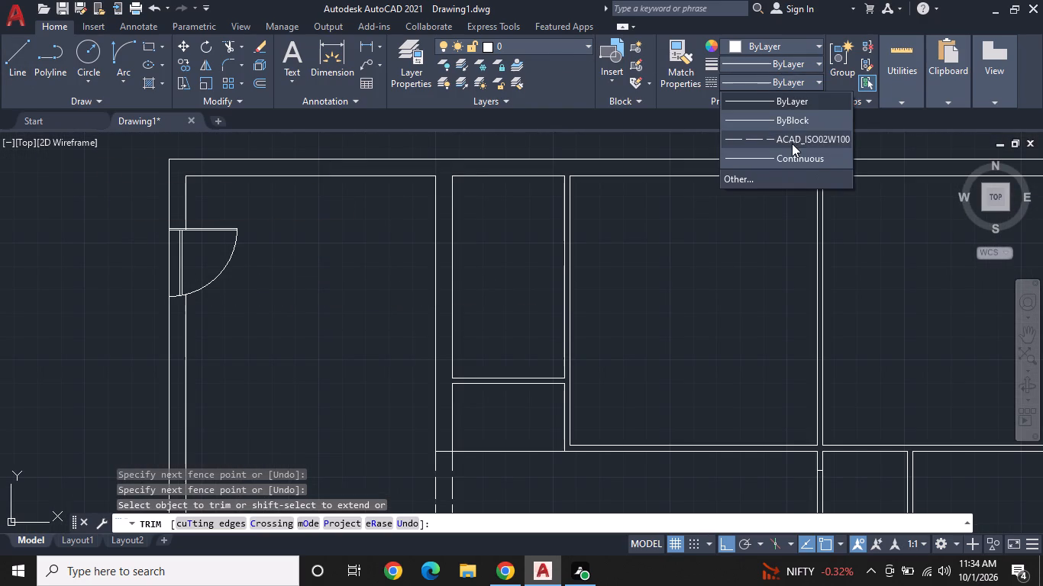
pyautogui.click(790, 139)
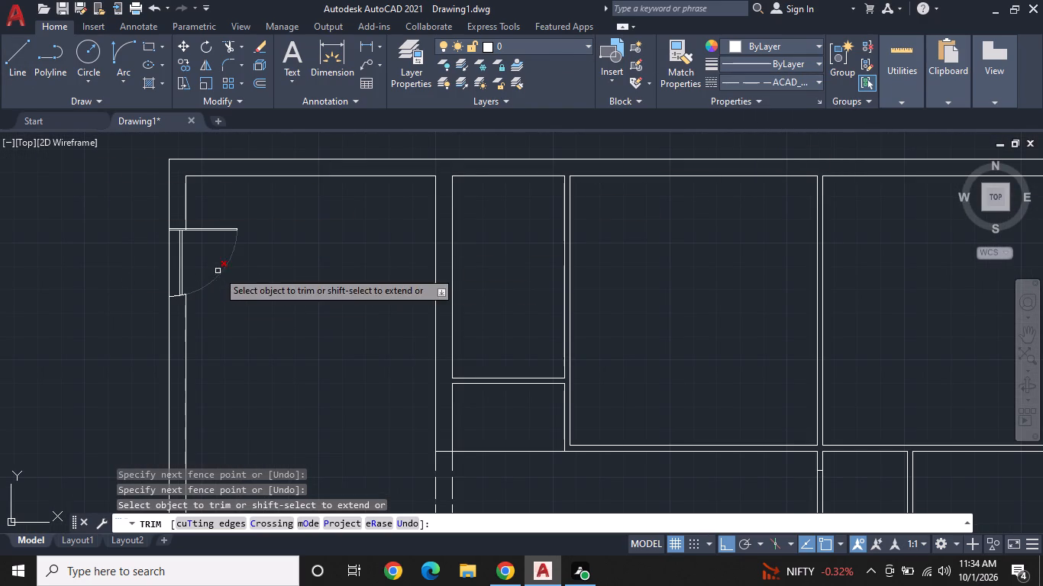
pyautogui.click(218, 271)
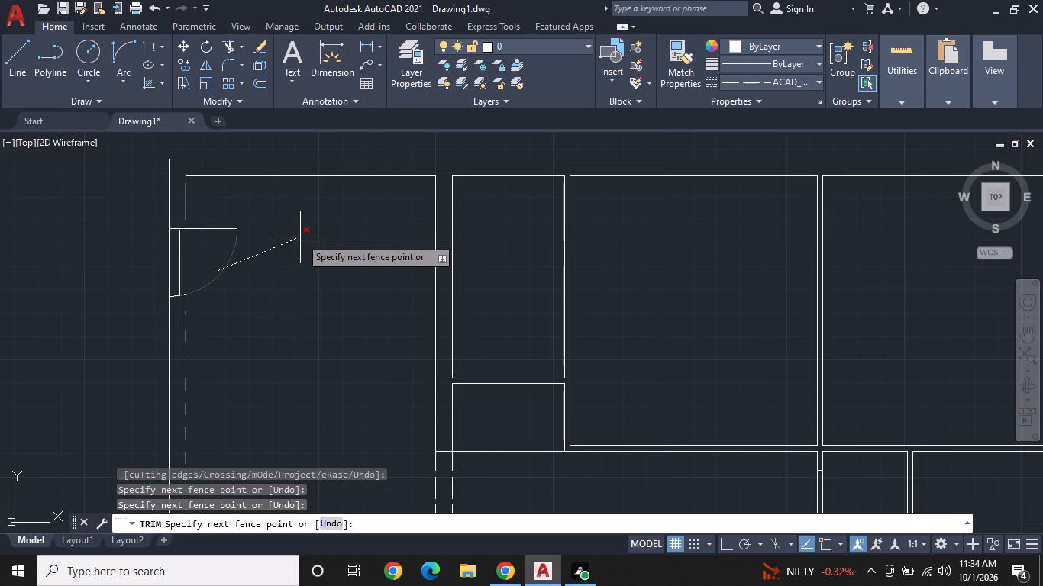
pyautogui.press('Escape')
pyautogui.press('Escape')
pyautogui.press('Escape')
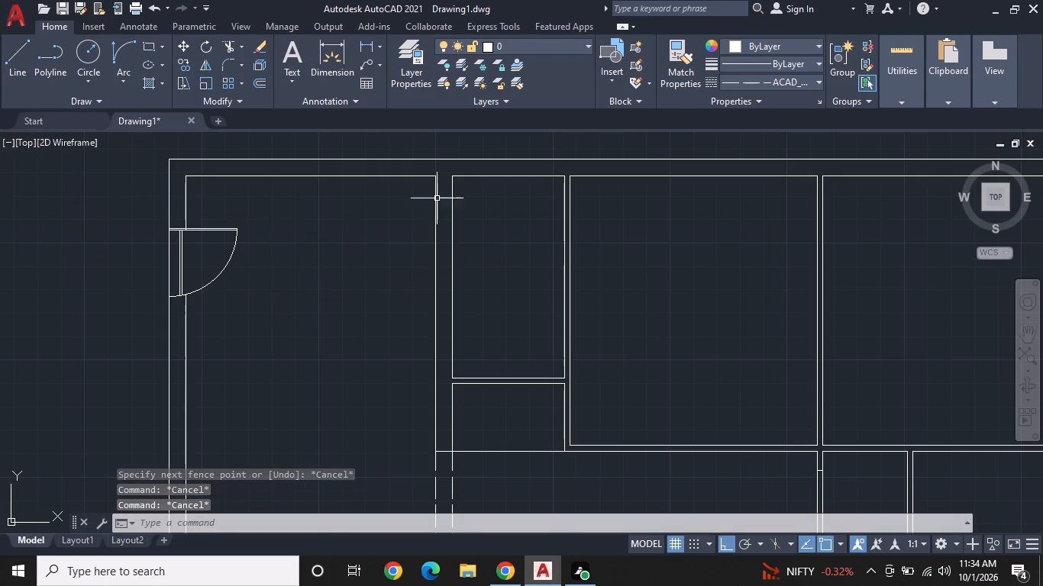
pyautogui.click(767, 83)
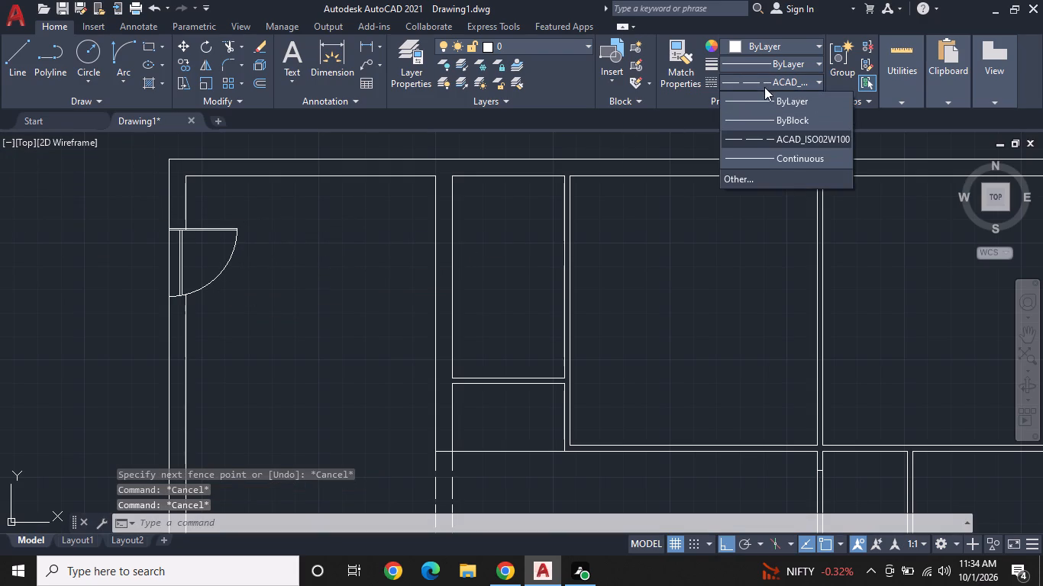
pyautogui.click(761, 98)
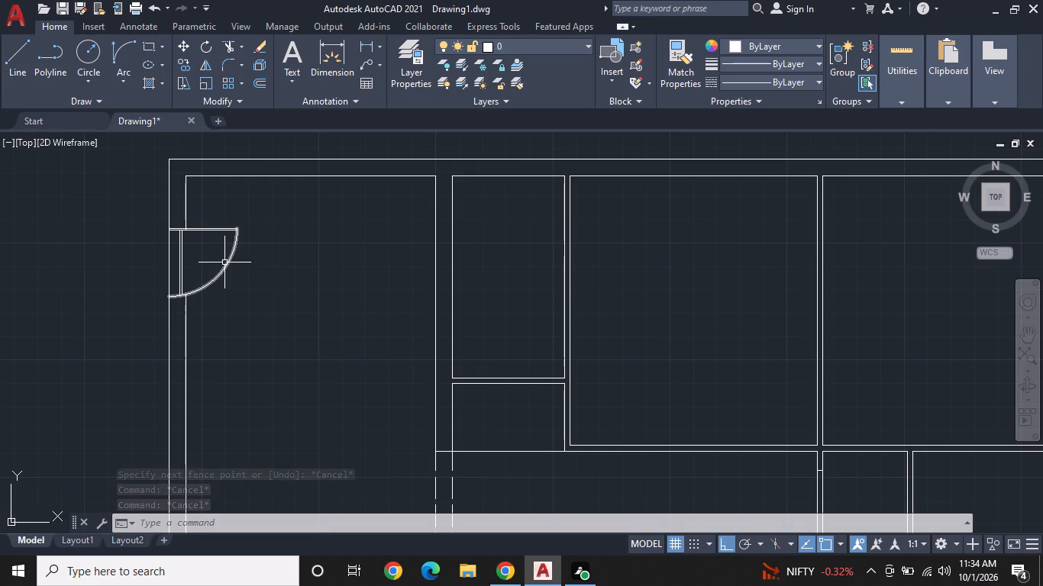
# Set the linetype of the left outer wall door's swing arc to ACAD_ISO02W100.
pyautogui.click(224, 262)
pyautogui.click(782, 81)
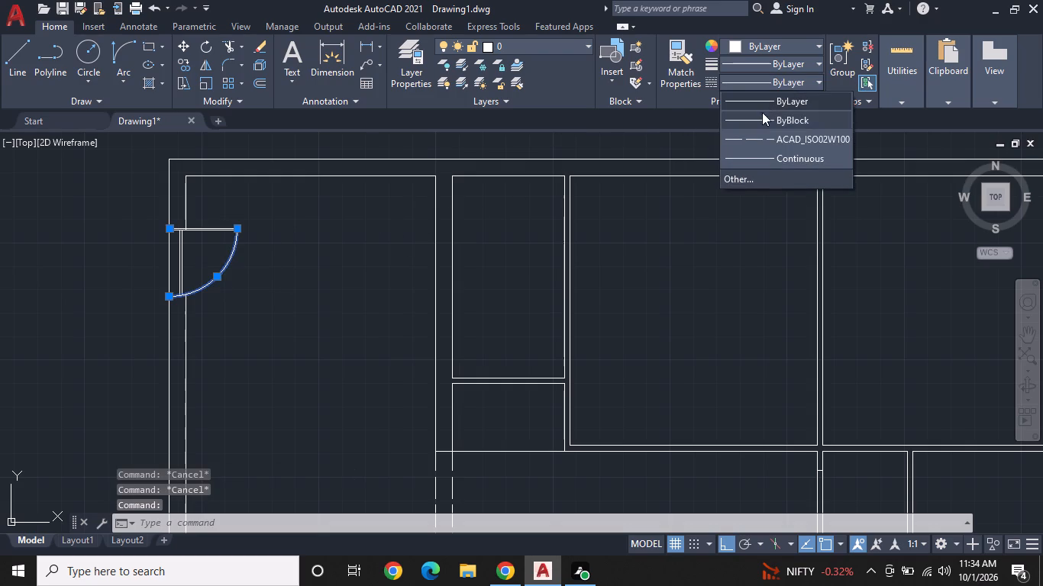
pyautogui.click(765, 132)
pyautogui.rightClick(273, 272)
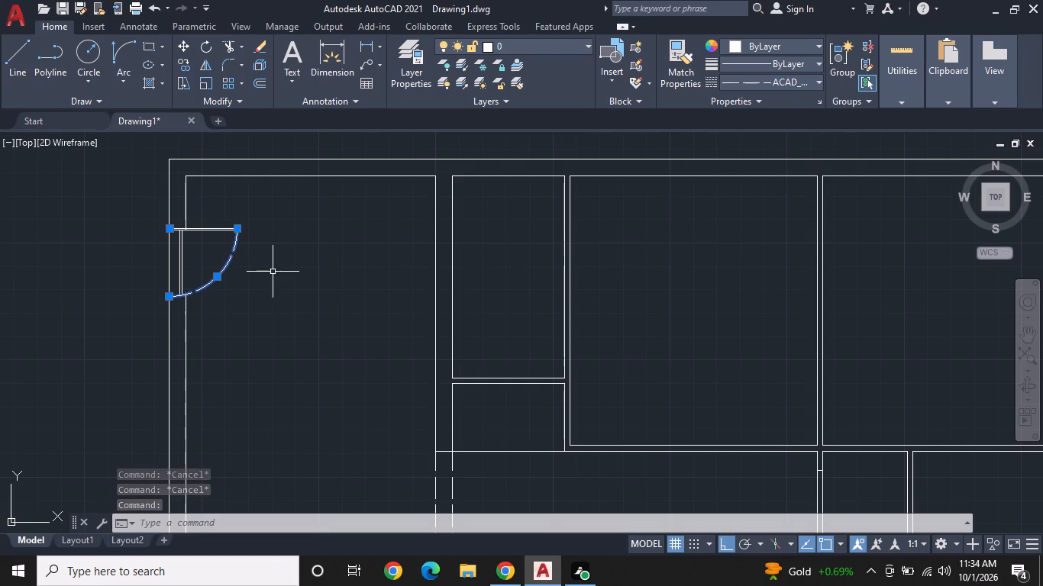
pyautogui.press('Escape')
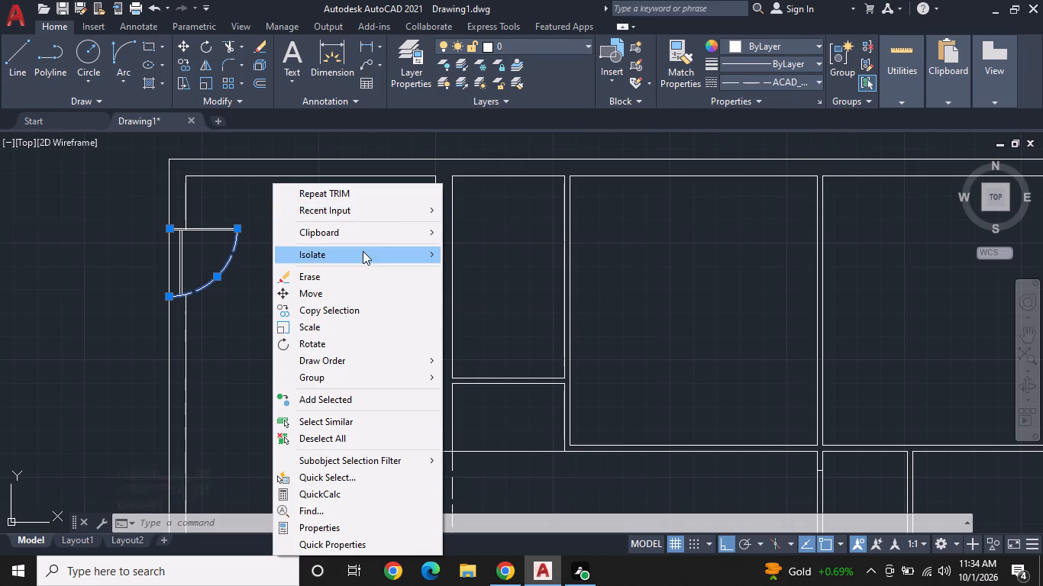
pyautogui.press('Escape')
pyautogui.press('Escape')
pyautogui.press('Escape')
# Draw a short horizontal line across the left outer wall below the door, from the outer face's midpoint to the inner face.
pyautogui.moveTo(489, 272); pyautogui.dragTo(425, 204, button='middle')
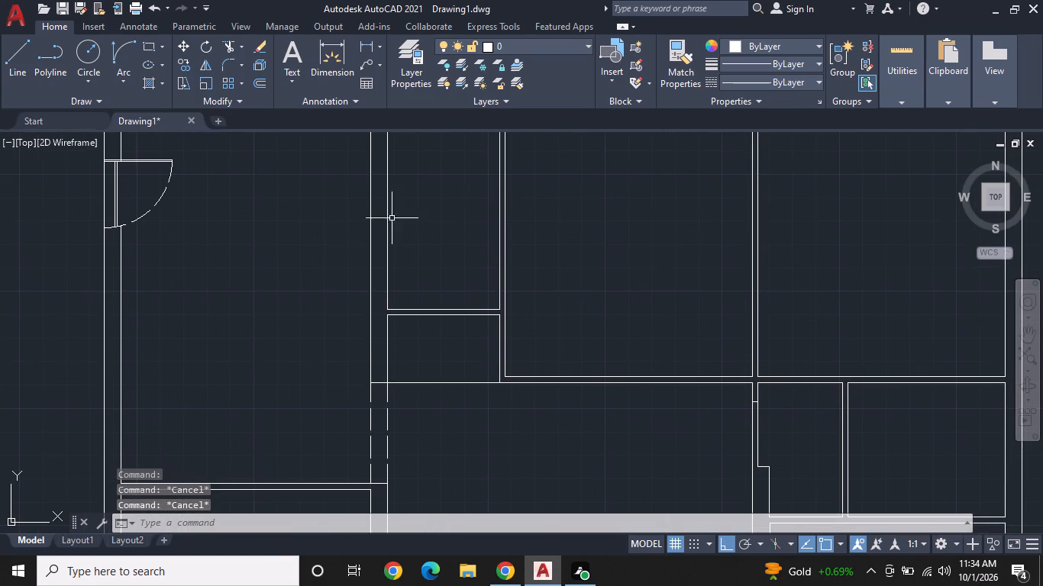
pyautogui.moveTo(299, 285); pyautogui.dragTo(469, 273, button='middle')
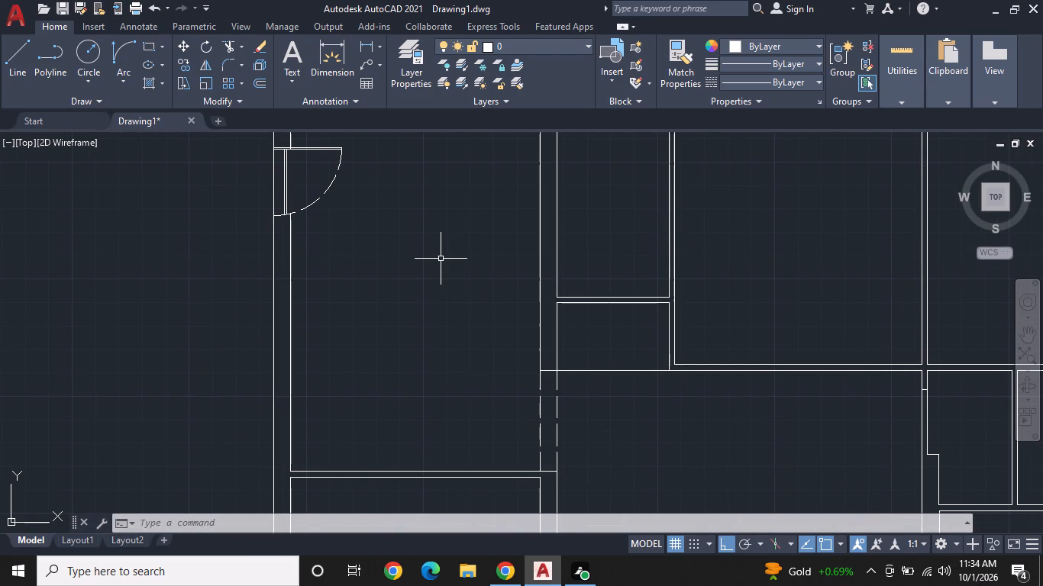
pyautogui.moveTo(357, 274); pyautogui.dragTo(345, 212, button='middle')
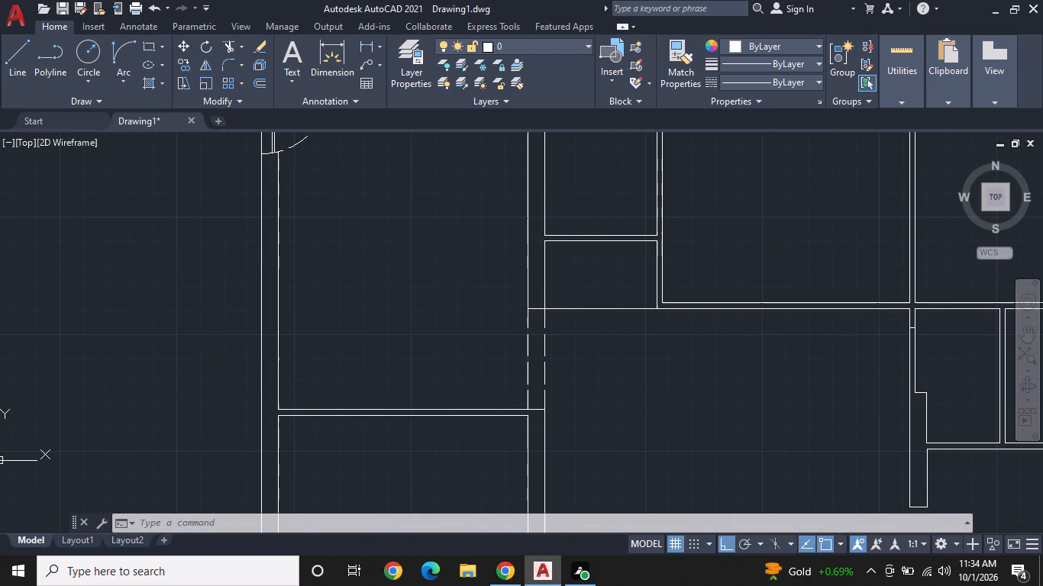
pyautogui.click(13, 55)
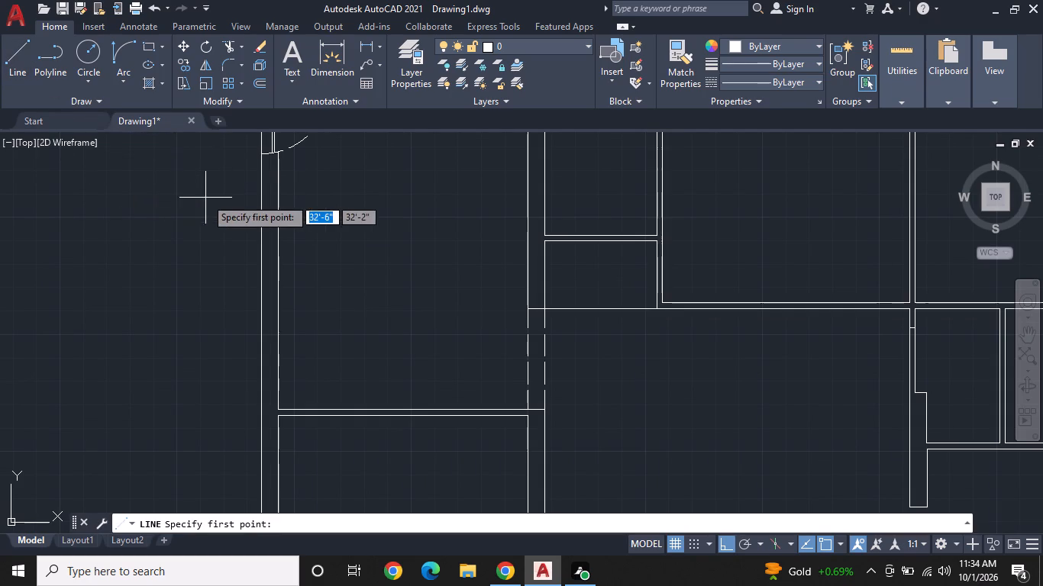
pyautogui.click(264, 226)
pyautogui.click(276, 224)
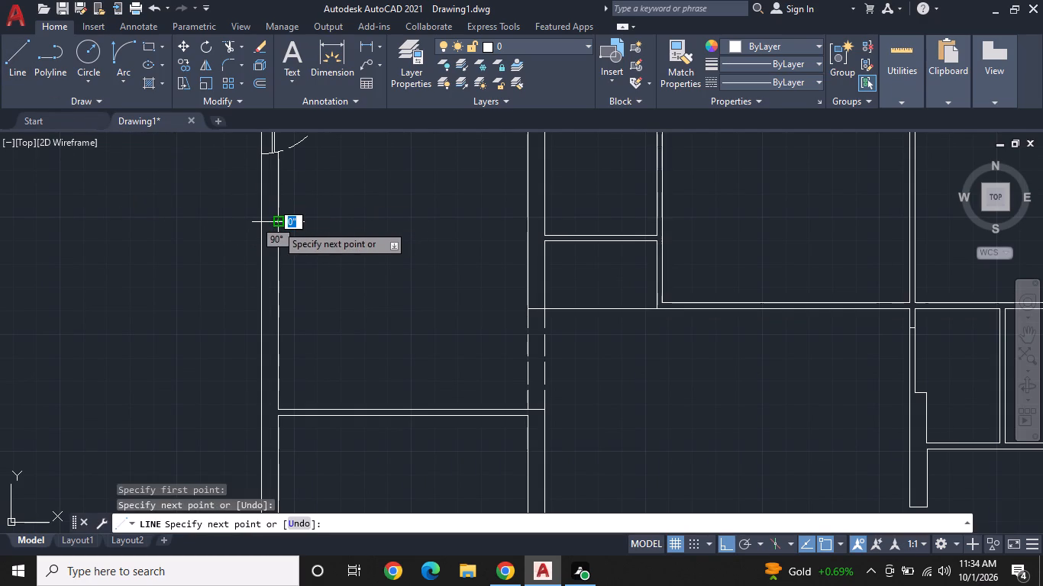
pyautogui.rightClick(276, 224)
pyautogui.click(312, 250)
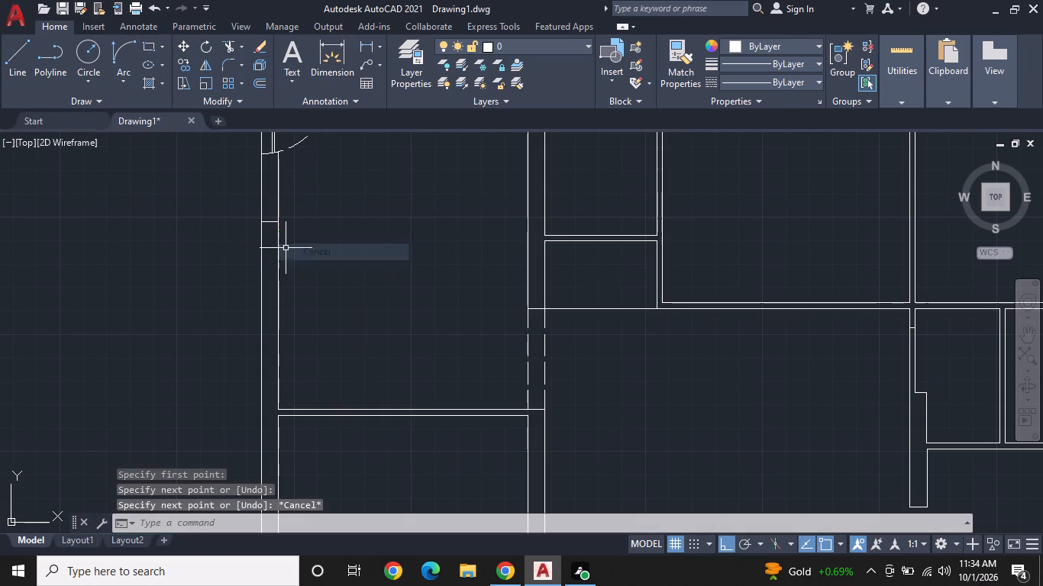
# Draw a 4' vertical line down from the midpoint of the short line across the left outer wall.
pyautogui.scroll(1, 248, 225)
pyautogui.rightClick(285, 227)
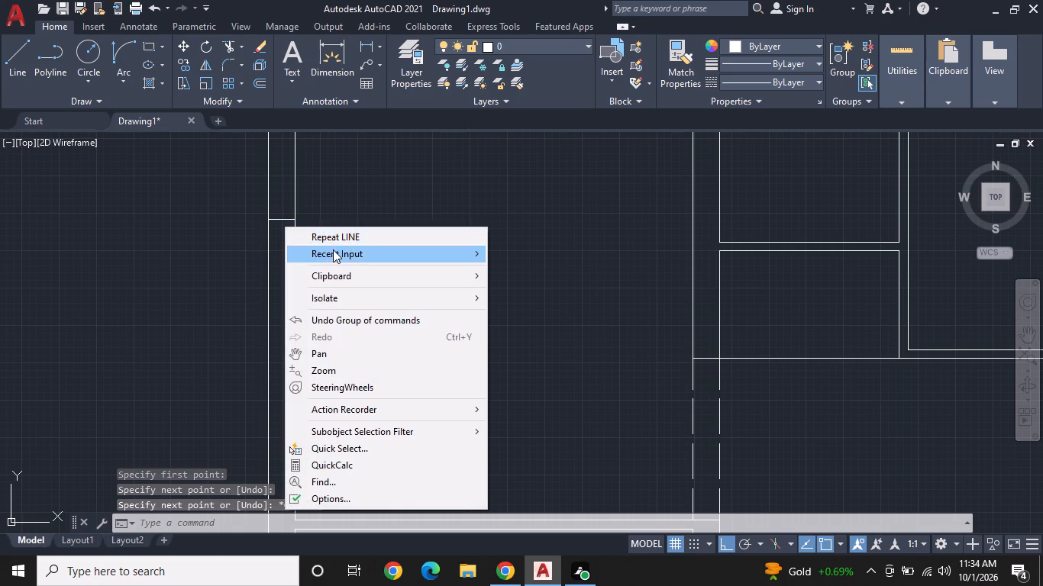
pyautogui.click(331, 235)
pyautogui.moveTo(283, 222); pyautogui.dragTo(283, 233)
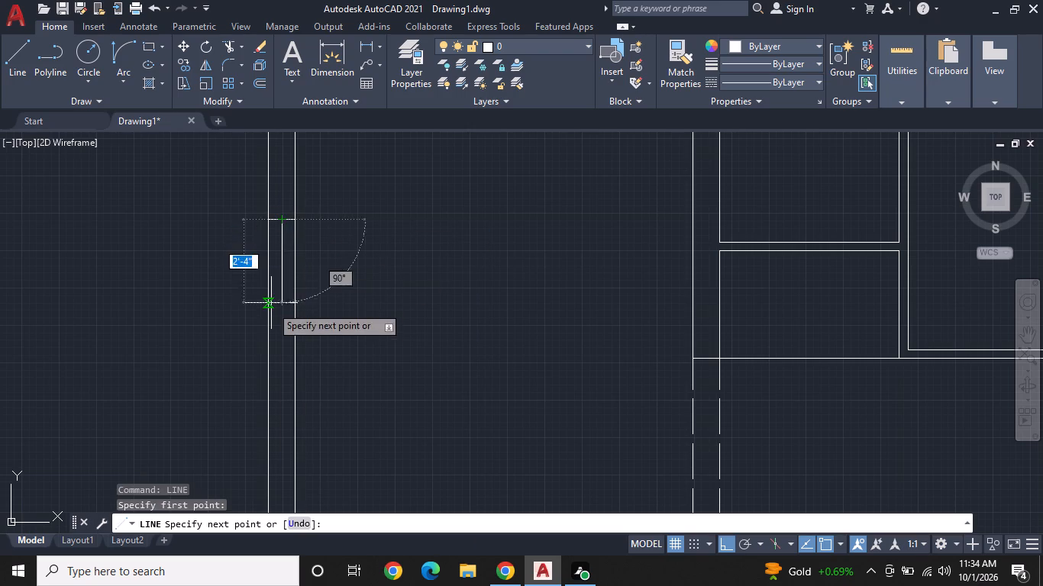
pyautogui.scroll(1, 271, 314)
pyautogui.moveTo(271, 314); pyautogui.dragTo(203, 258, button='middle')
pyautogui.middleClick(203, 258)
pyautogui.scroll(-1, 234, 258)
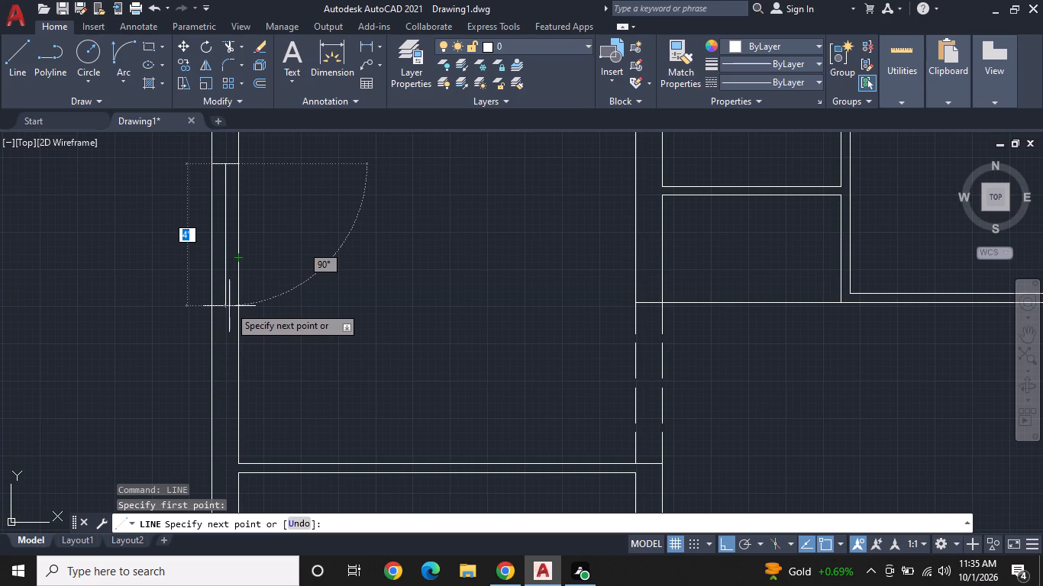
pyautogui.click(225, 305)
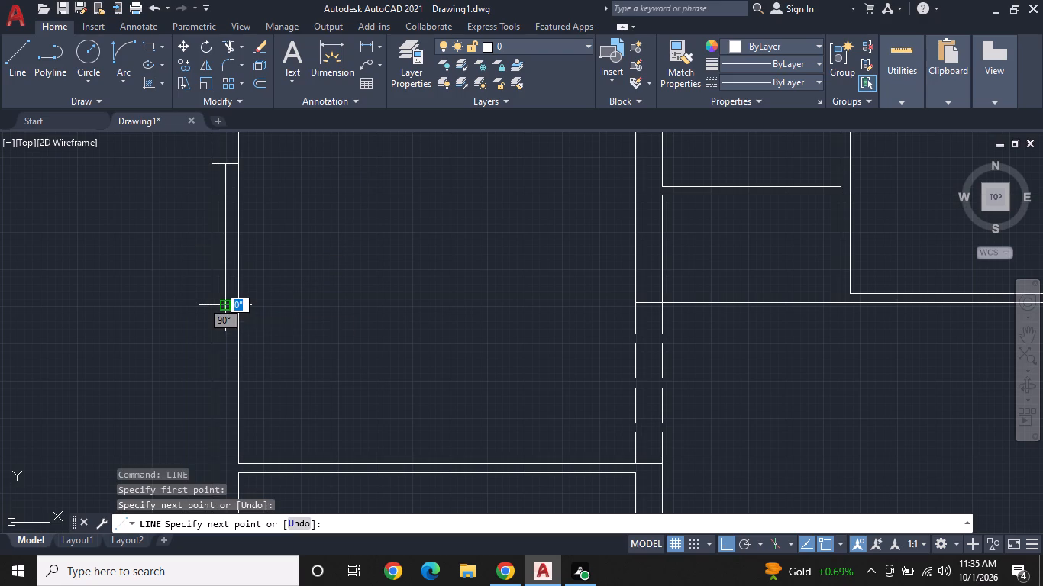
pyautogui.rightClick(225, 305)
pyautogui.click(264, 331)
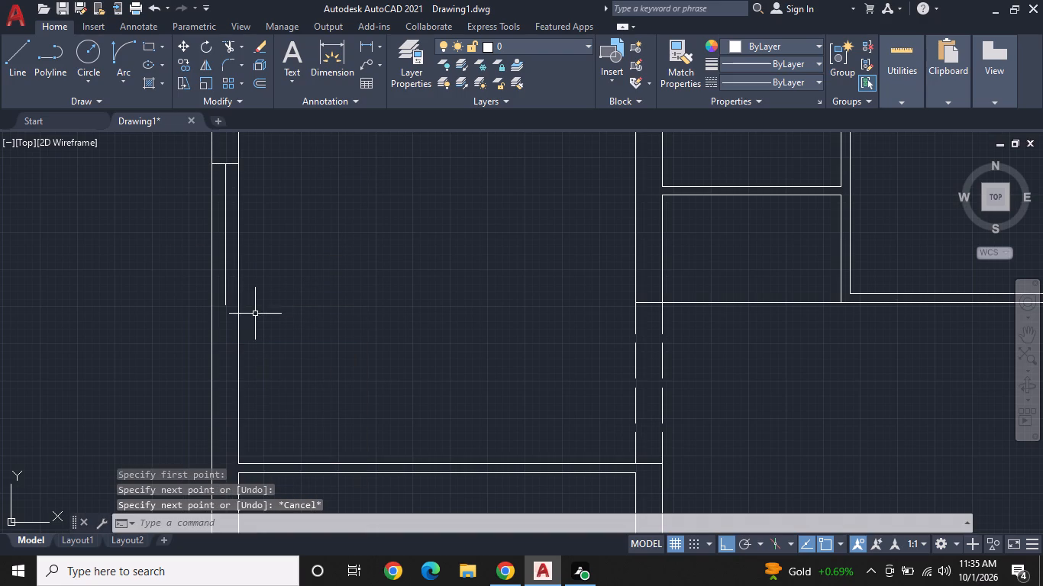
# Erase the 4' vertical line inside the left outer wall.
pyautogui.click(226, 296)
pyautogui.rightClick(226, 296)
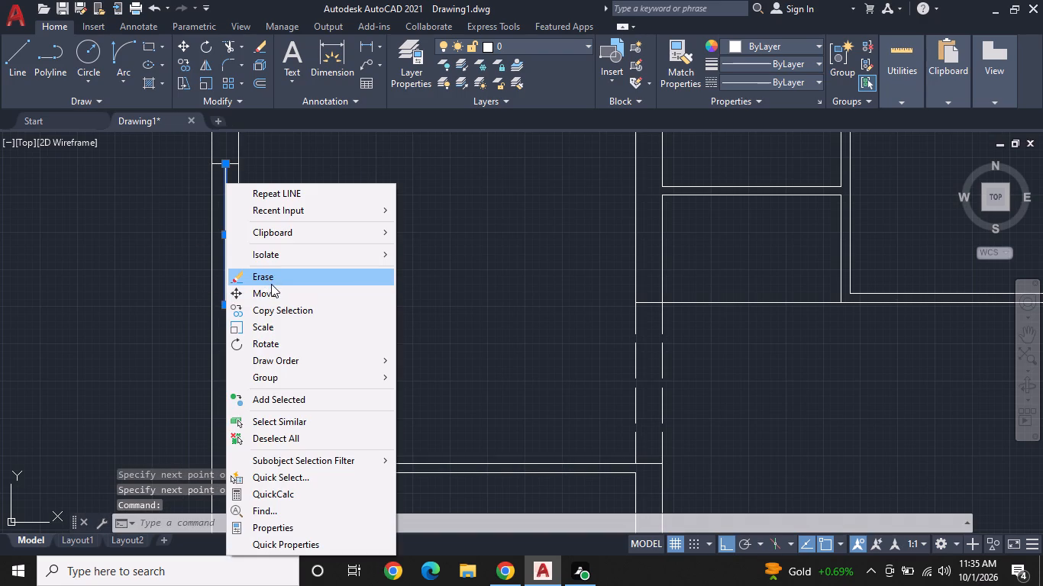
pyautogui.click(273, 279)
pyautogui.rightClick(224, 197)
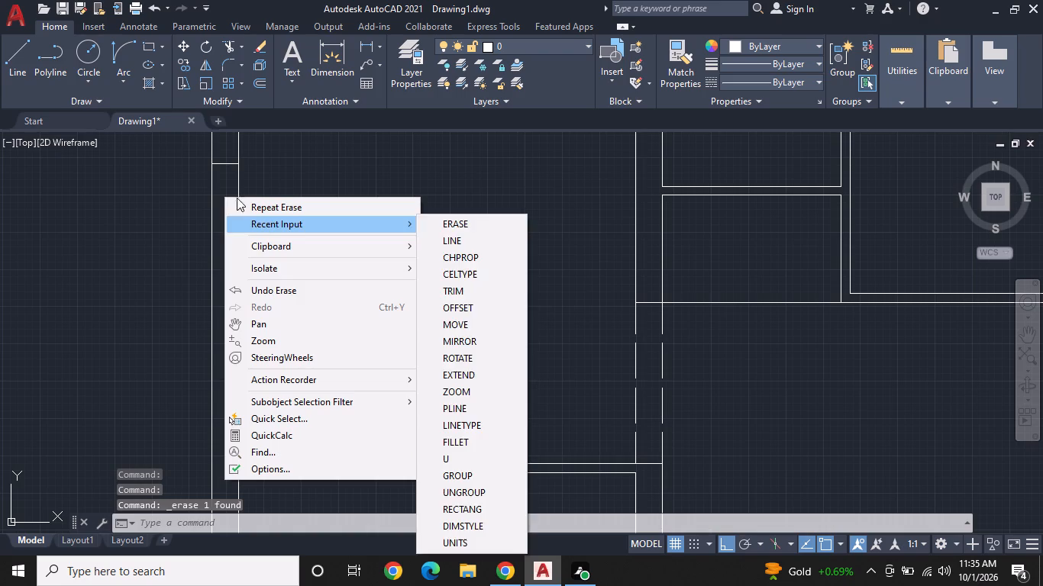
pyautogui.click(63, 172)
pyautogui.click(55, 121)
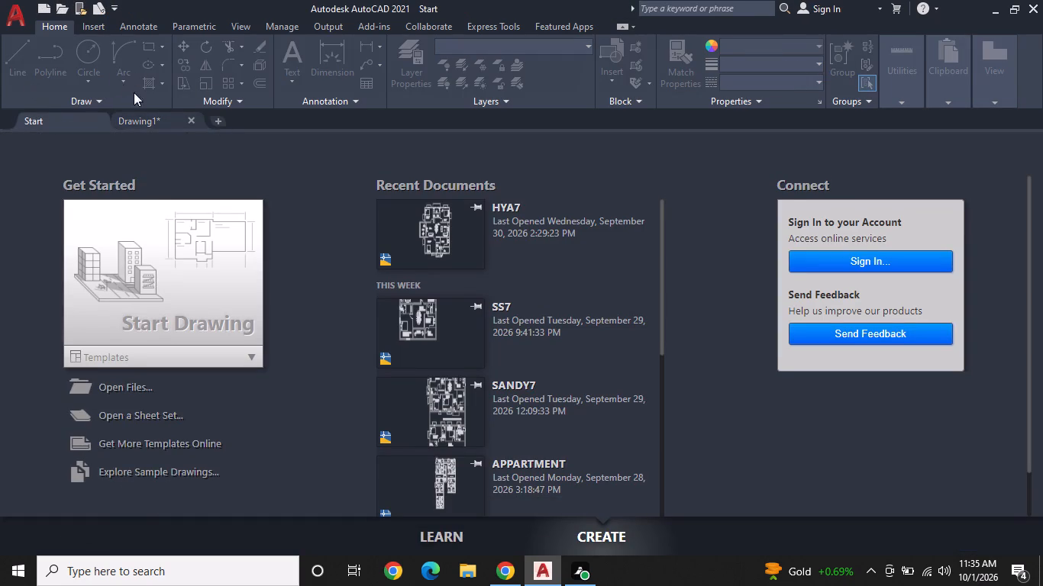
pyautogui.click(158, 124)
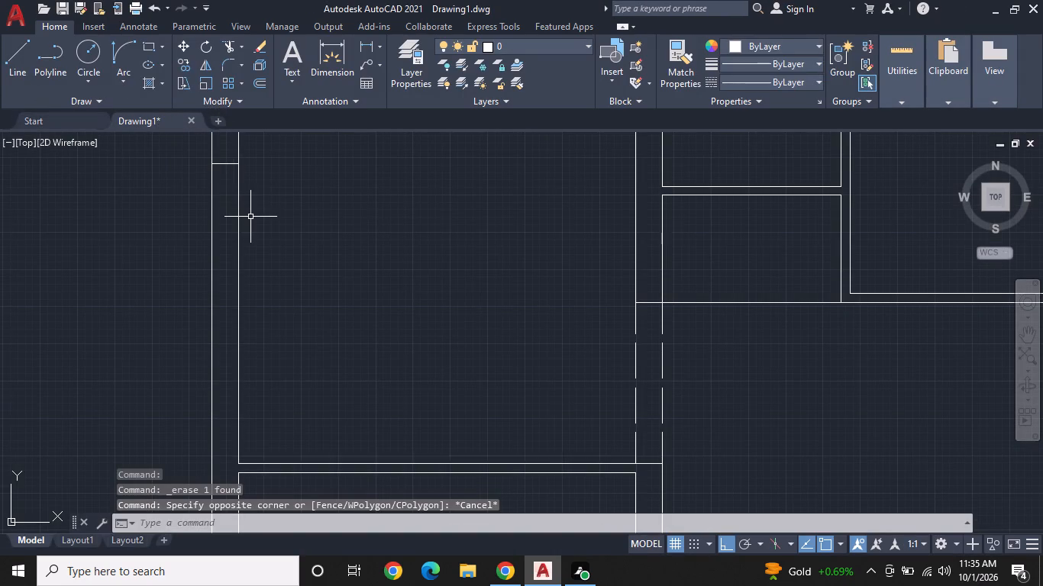
# Draw a vertical centre line about 4' down from the short line's midpoint in the left outer wall, with an end line across both faces.
pyautogui.click(8, 47)
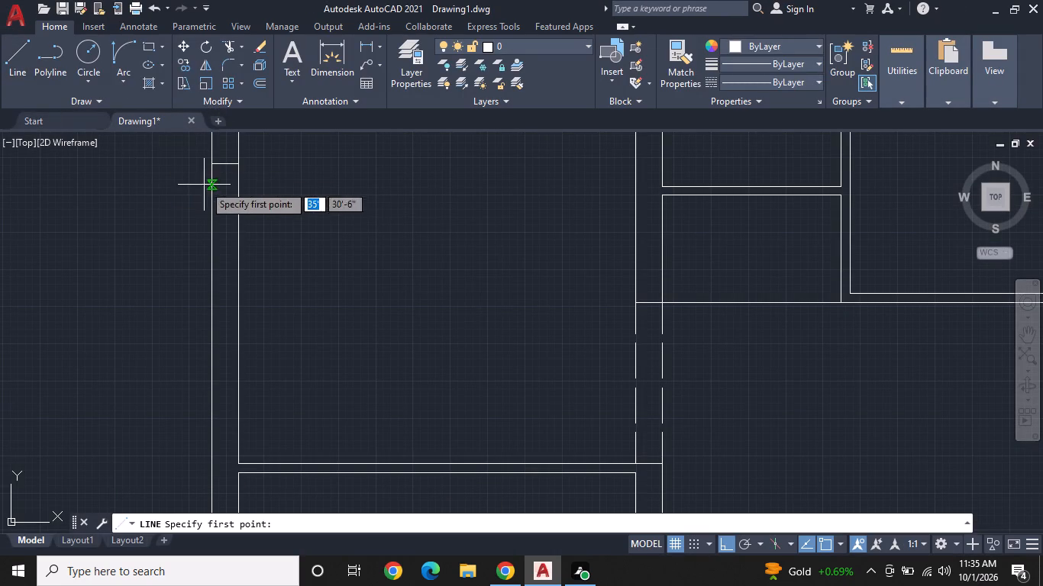
pyautogui.click(228, 169)
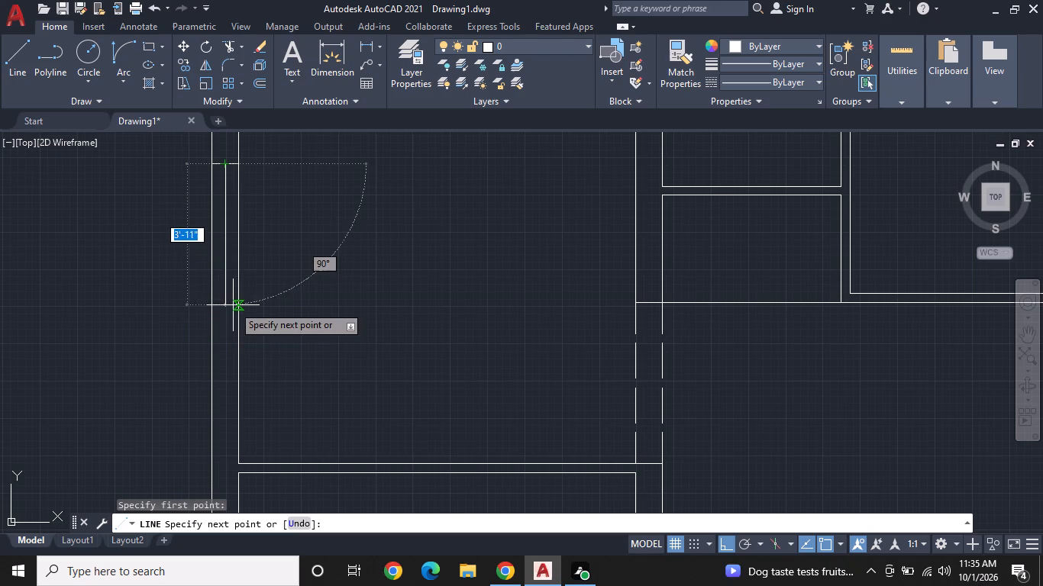
pyautogui.scroll(1, 225, 310)
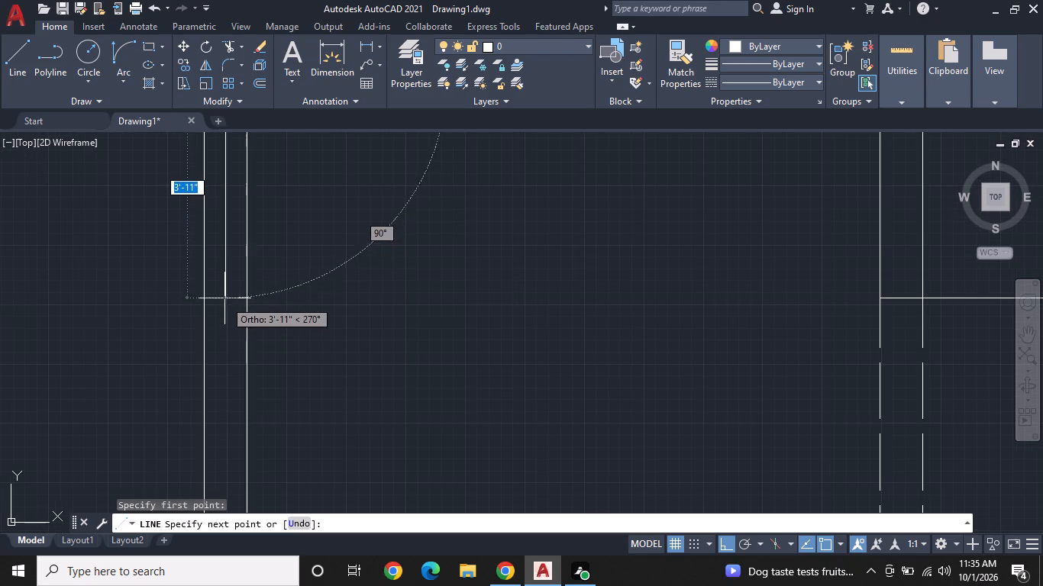
pyautogui.click(224, 304)
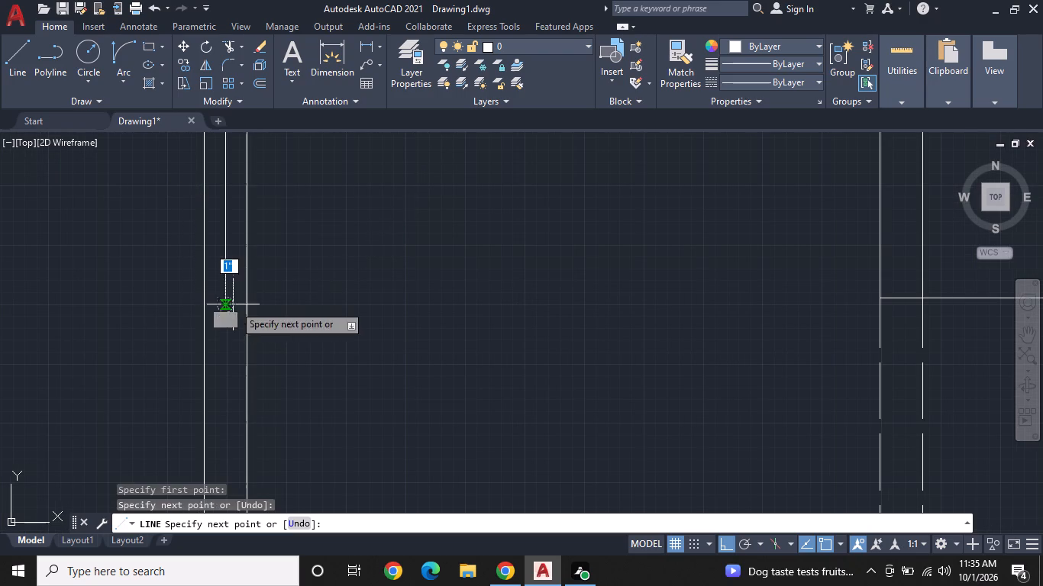
pyautogui.click(249, 305)
pyautogui.click(205, 305)
pyautogui.scroll(-2, 205, 305)
pyautogui.rightClick(218, 301)
pyautogui.click(267, 329)
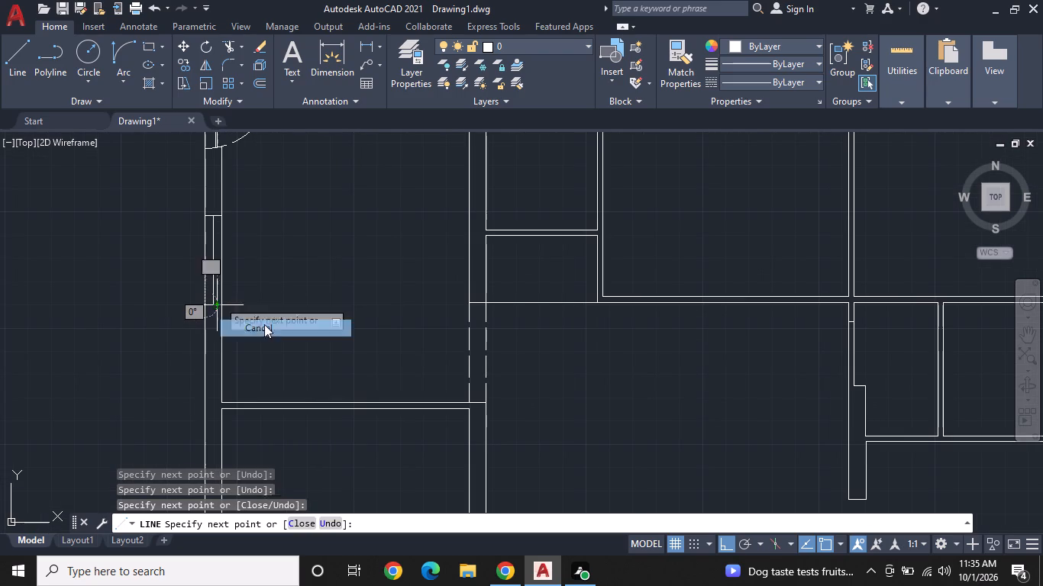
# Offset the vertical centre line in the left outer wall's new opening by 1" to each side.
pyautogui.click(264, 82)
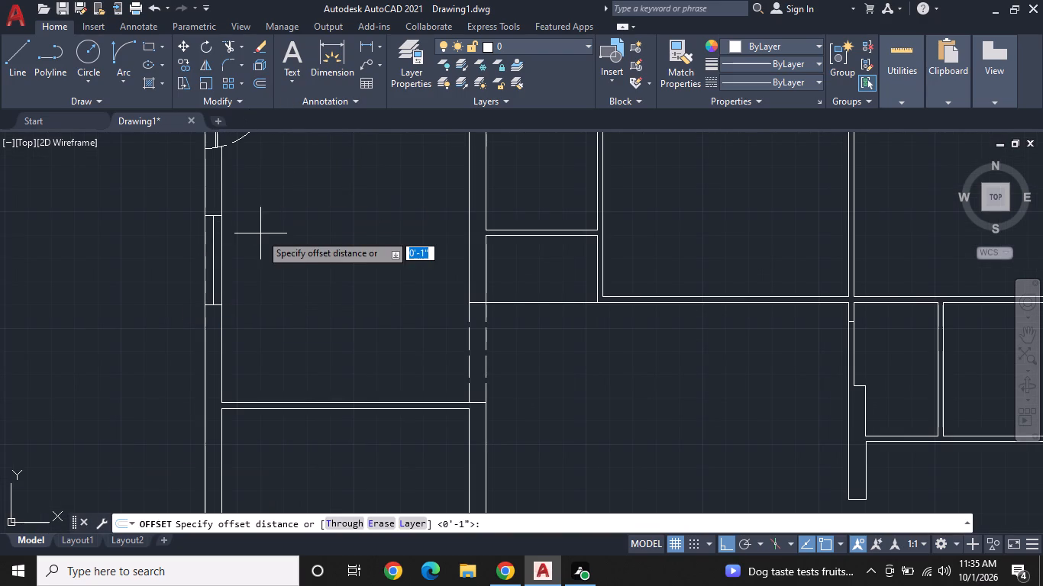
pyautogui.rightClick(260, 245)
pyautogui.click(297, 257)
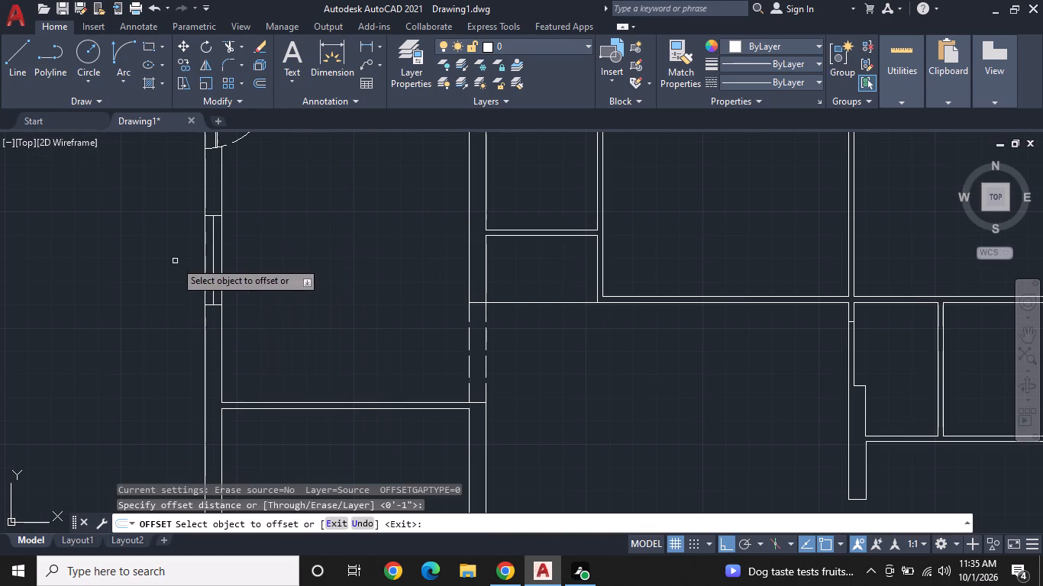
pyautogui.scroll(1, 182, 256)
pyautogui.click(232, 253)
pyautogui.click(219, 257)
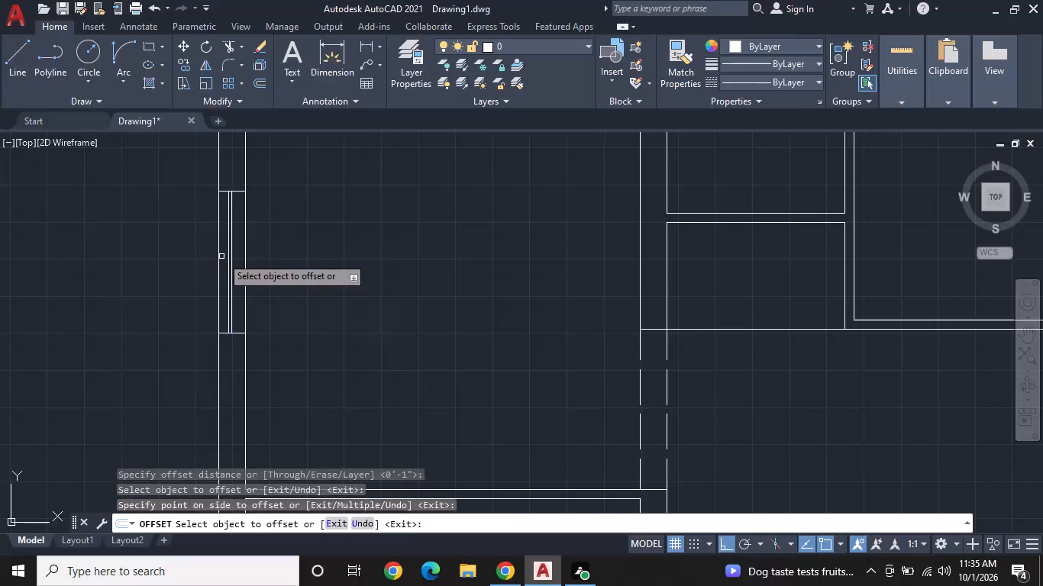
pyautogui.scroll(1, 227, 255)
pyautogui.click(233, 250)
pyautogui.click(276, 250)
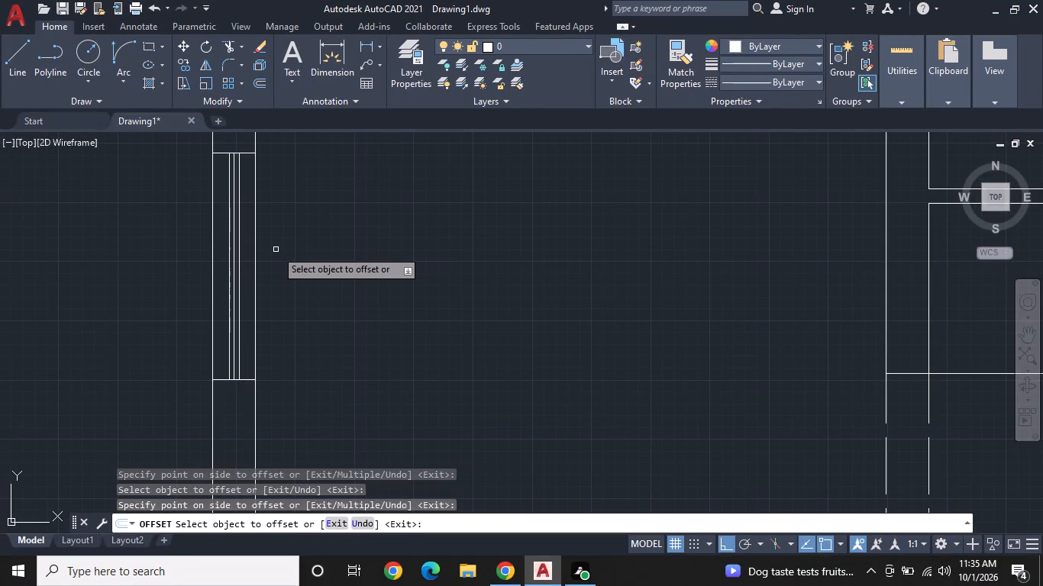
pyautogui.rightClick(246, 250)
pyautogui.click(285, 278)
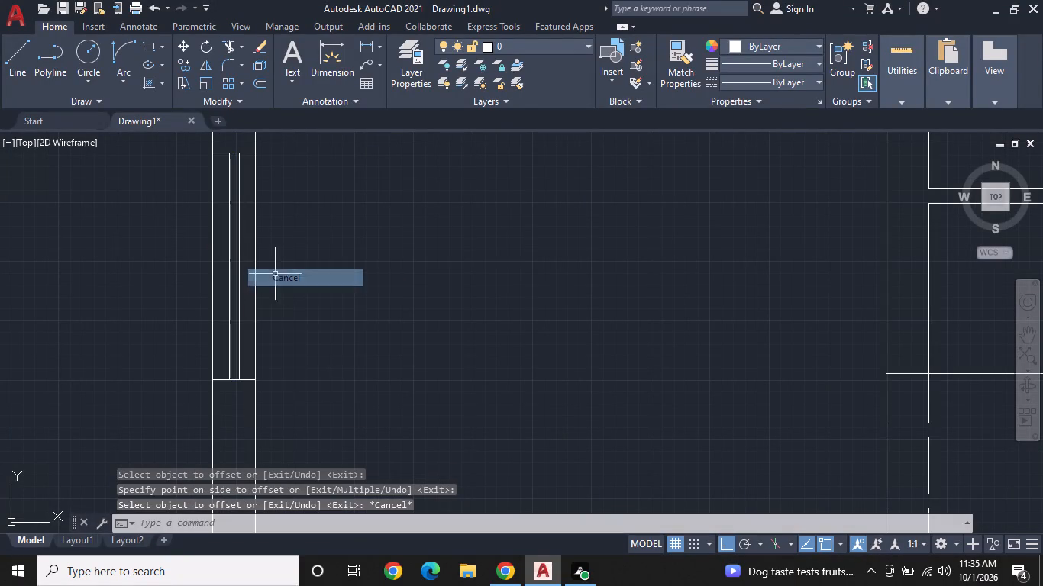
# Erase the original centre line between the two offset lines in the left outer wall.
pyautogui.scroll(1, 241, 252)
pyautogui.click(230, 256)
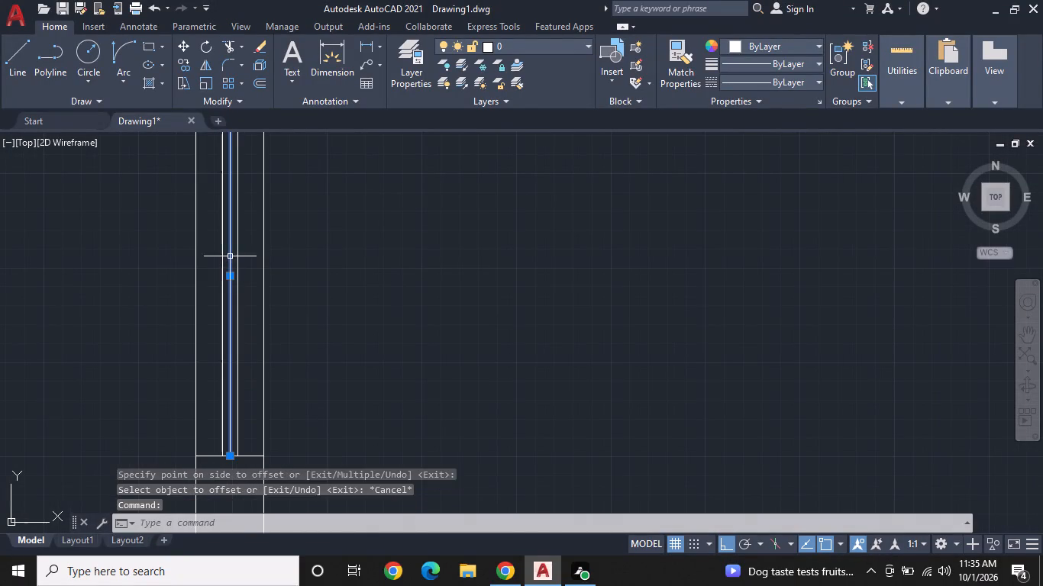
pyautogui.rightClick(230, 256)
pyautogui.click(295, 279)
# Draw a short horizontal line across the left outer wall beside the lower-left room, just below its upper partition.
pyautogui.scroll(-2, 302, 275)
pyautogui.moveTo(379, 280); pyautogui.dragTo(374, 280, button='middle')
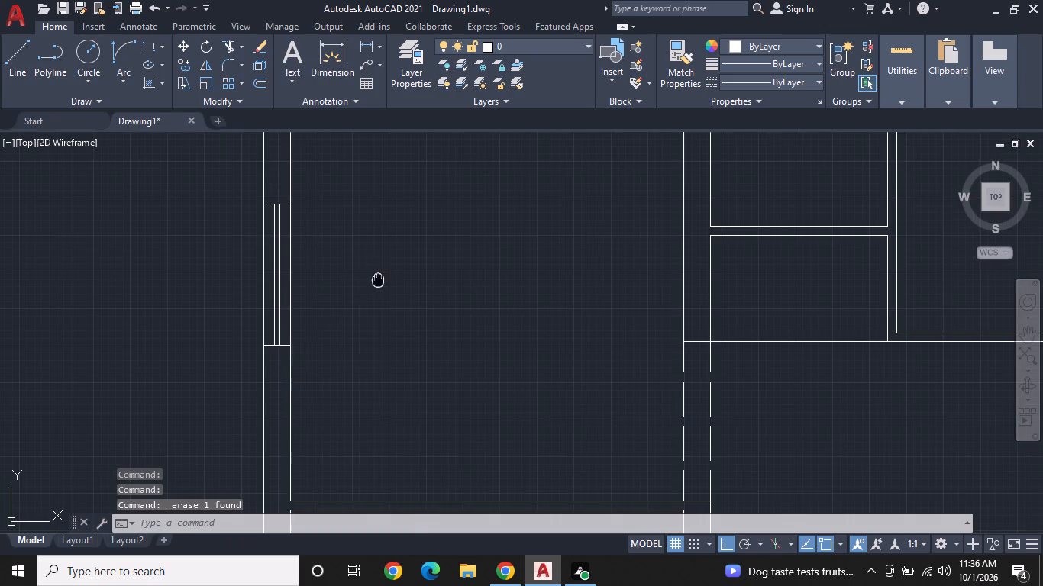
pyautogui.moveTo(374, 280); pyautogui.dragTo(273, 238, button='middle')
pyautogui.scroll(-1, 308, 285)
pyautogui.moveTo(307, 286); pyautogui.dragTo(311, 249, button='middle')
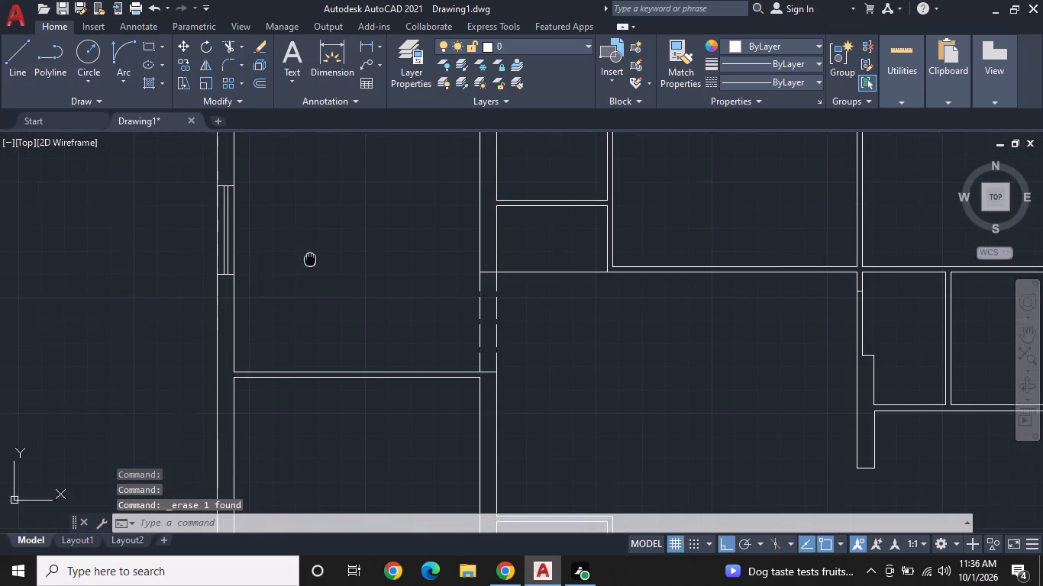
pyautogui.moveTo(311, 249); pyautogui.dragTo(312, 222, button='middle')
pyautogui.middleClick(312, 217)
pyautogui.moveTo(317, 362); pyautogui.dragTo(320, 290, button='middle')
pyautogui.moveTo(279, 305); pyautogui.dragTo(268, 269, button='middle')
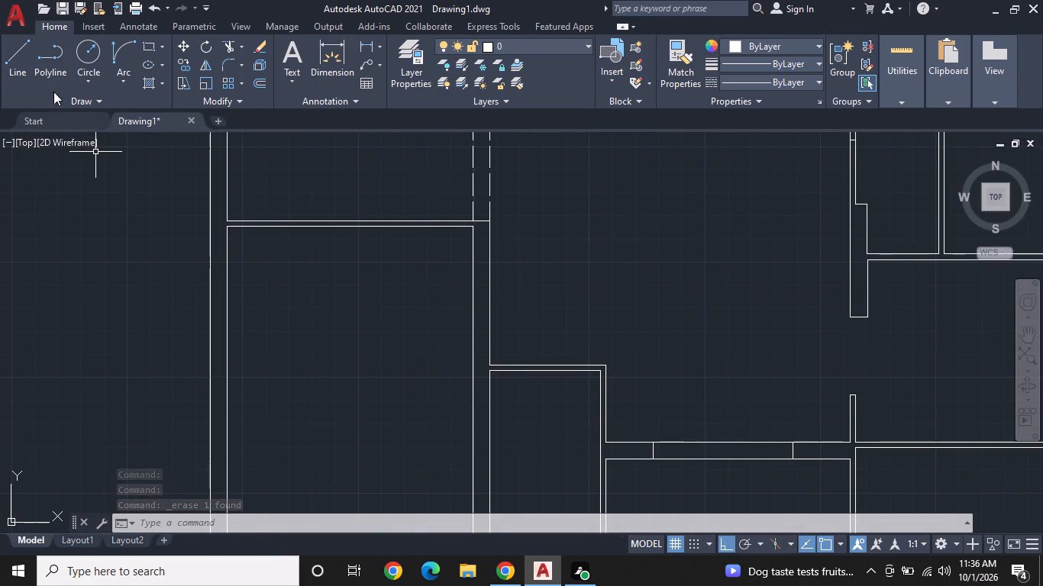
pyautogui.click(7, 52)
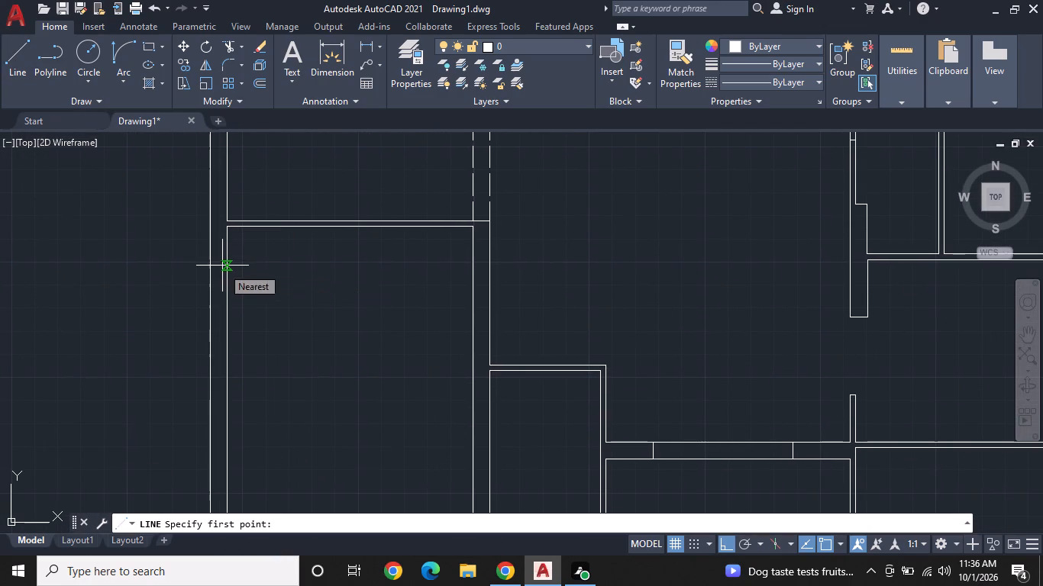
pyautogui.scroll(1, 209, 258)
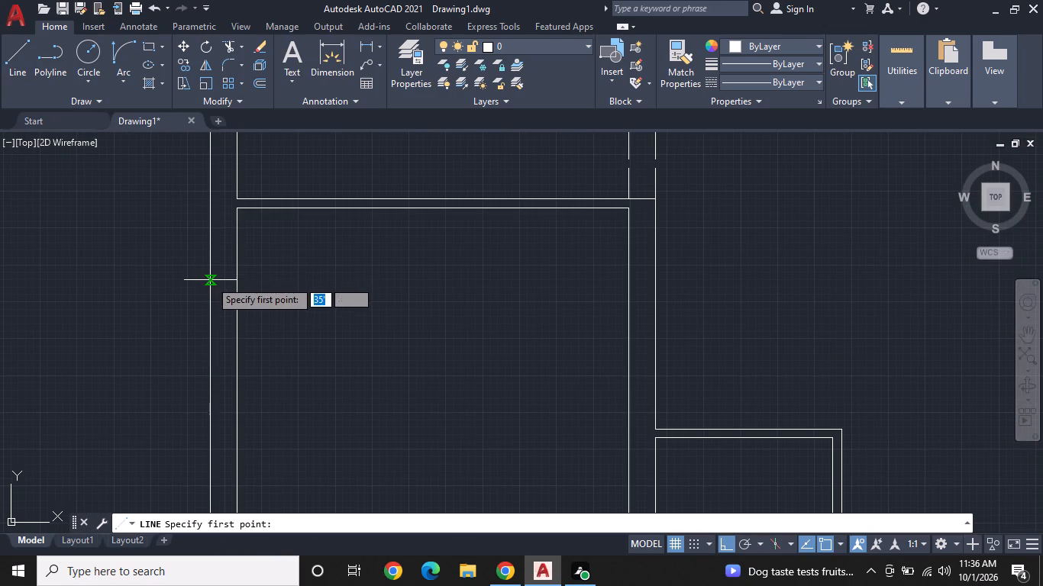
pyautogui.click(210, 280)
pyautogui.click(241, 282)
pyautogui.rightClick(241, 282)
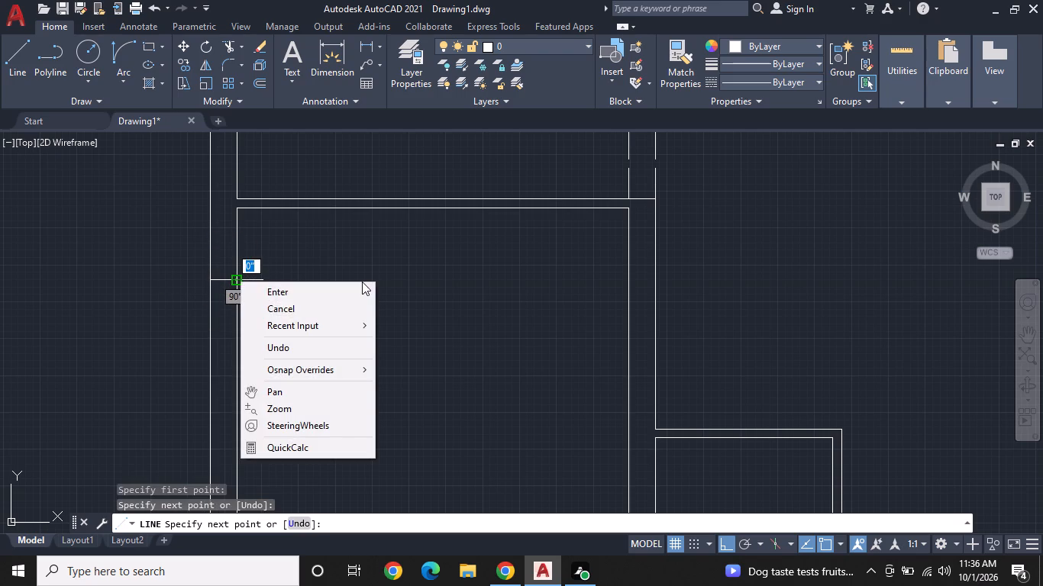
pyautogui.click(324, 301)
# Draw a vertical centre line about 3' down from the new short line's midpoint, with an end line across both wall faces.
pyautogui.moveTo(358, 209); pyautogui.dragTo(410, 120, button='middle')
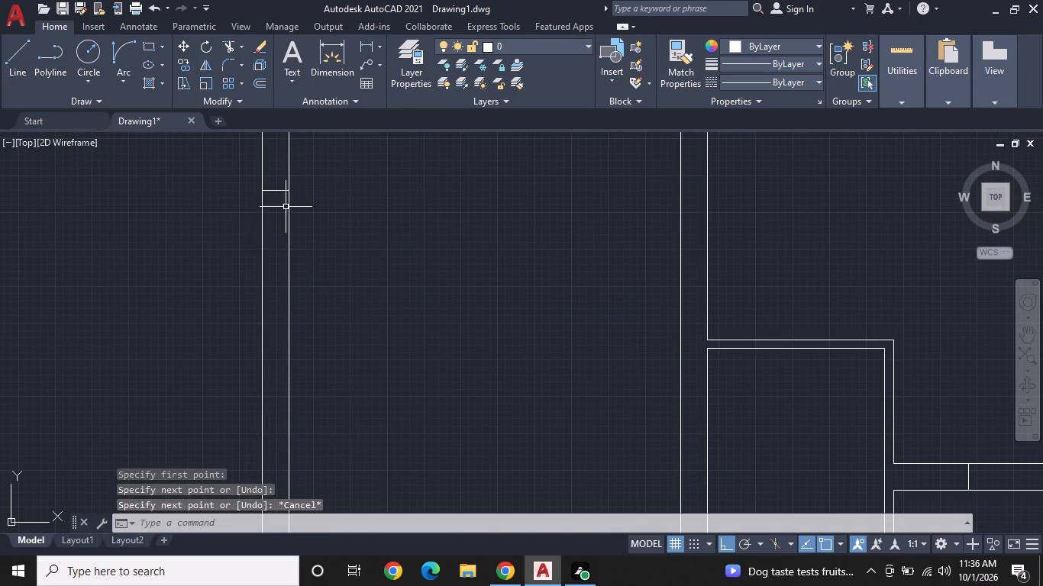
pyautogui.rightClick(251, 233)
pyautogui.click(308, 241)
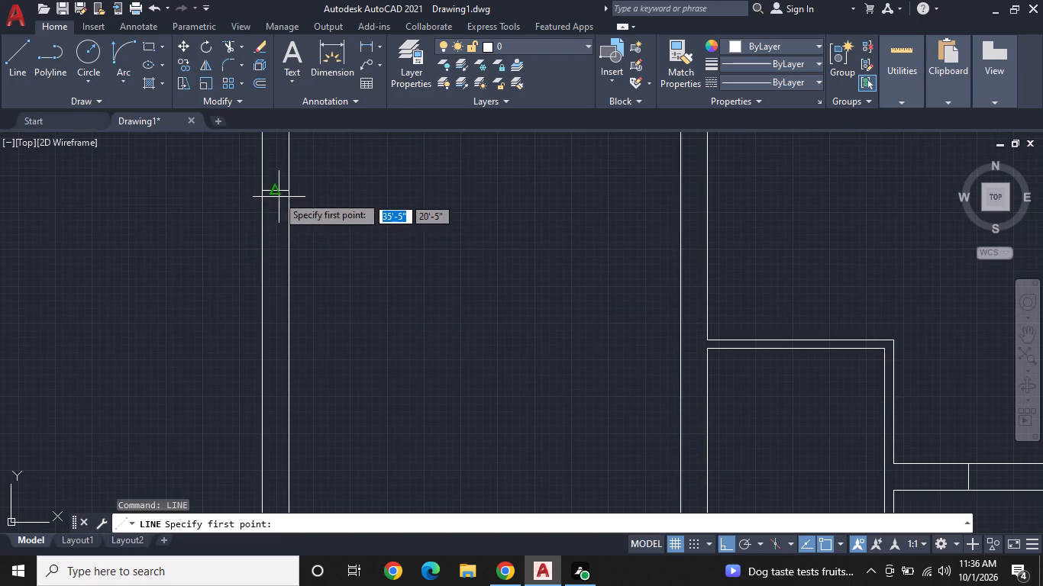
pyautogui.click(274, 194)
pyautogui.moveTo(276, 304); pyautogui.dragTo(278, 279, button='middle')
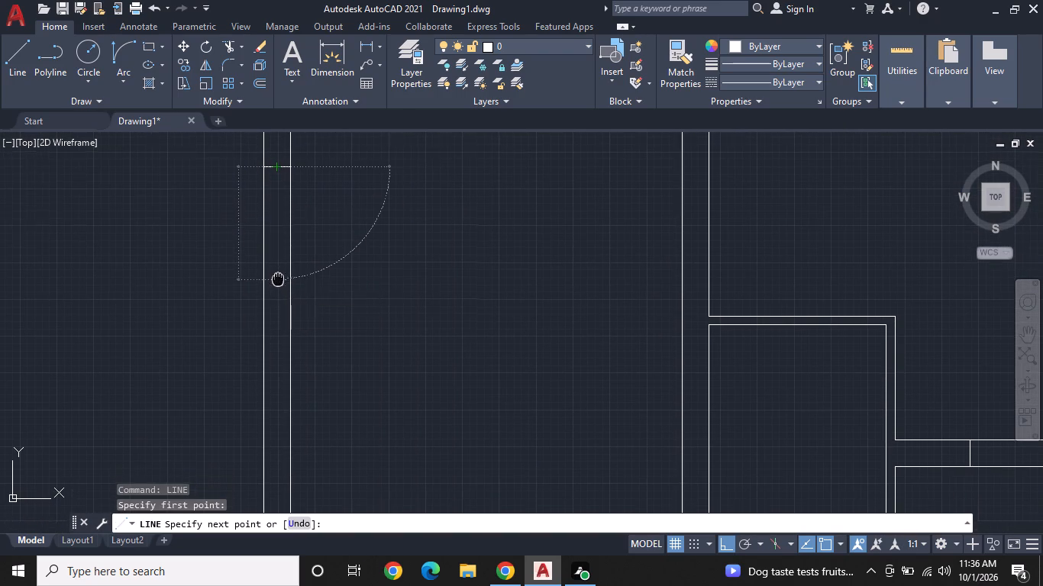
pyautogui.moveTo(278, 279); pyautogui.dragTo(278, 278, button='middle')
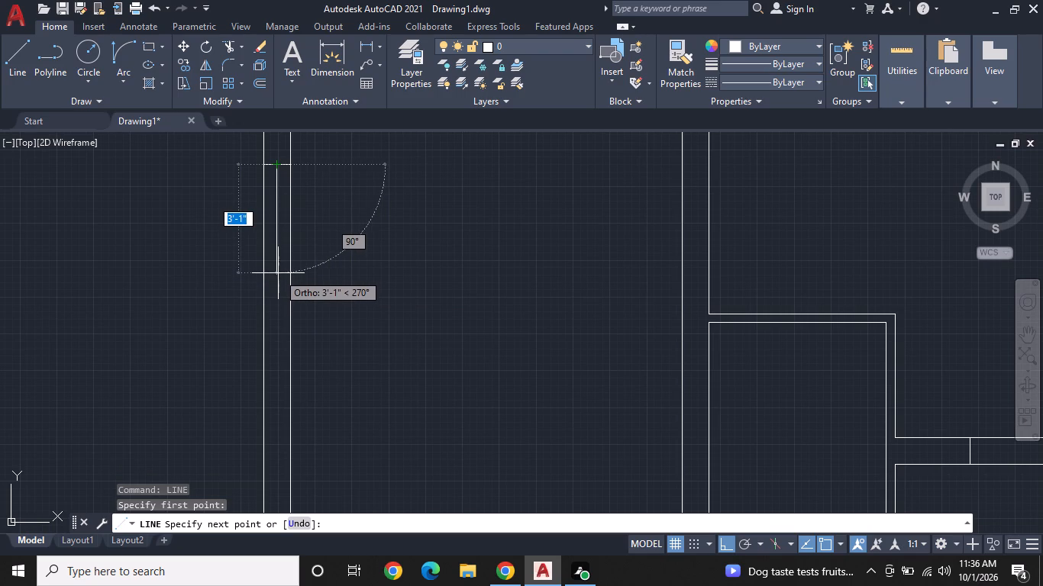
pyautogui.click(281, 271)
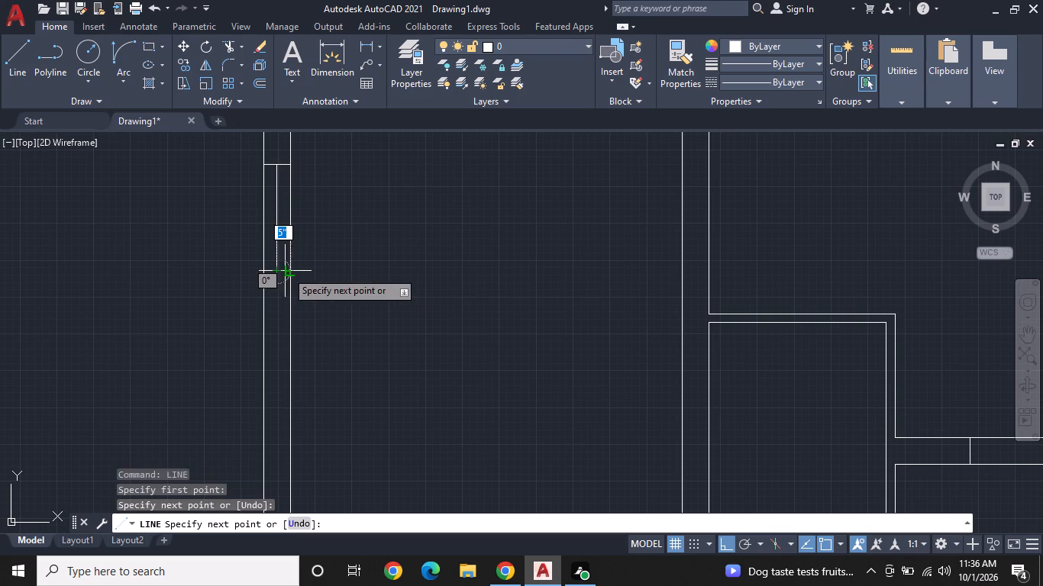
pyautogui.click(289, 271)
pyautogui.click(266, 272)
pyautogui.rightClick(266, 272)
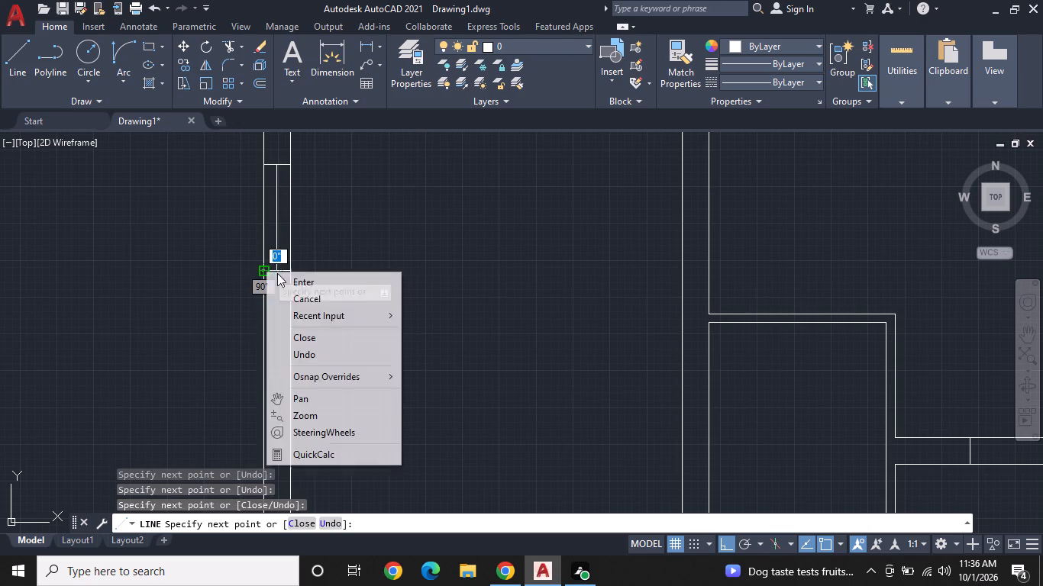
pyautogui.click(315, 299)
# Offset the lower-left room opening's vertical centre line by 1" to each side.
pyautogui.click(252, 87)
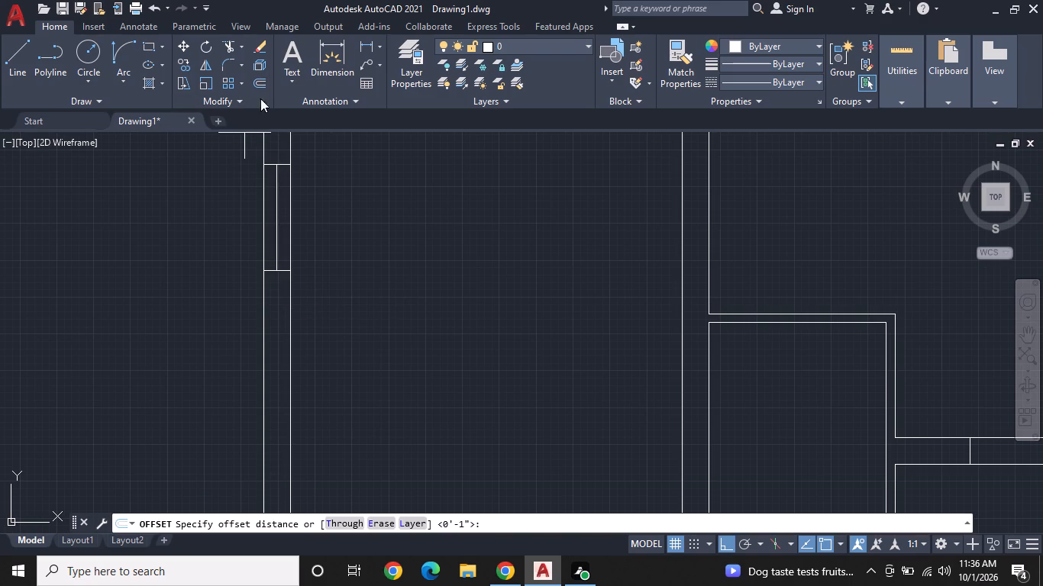
pyautogui.rightClick(273, 177)
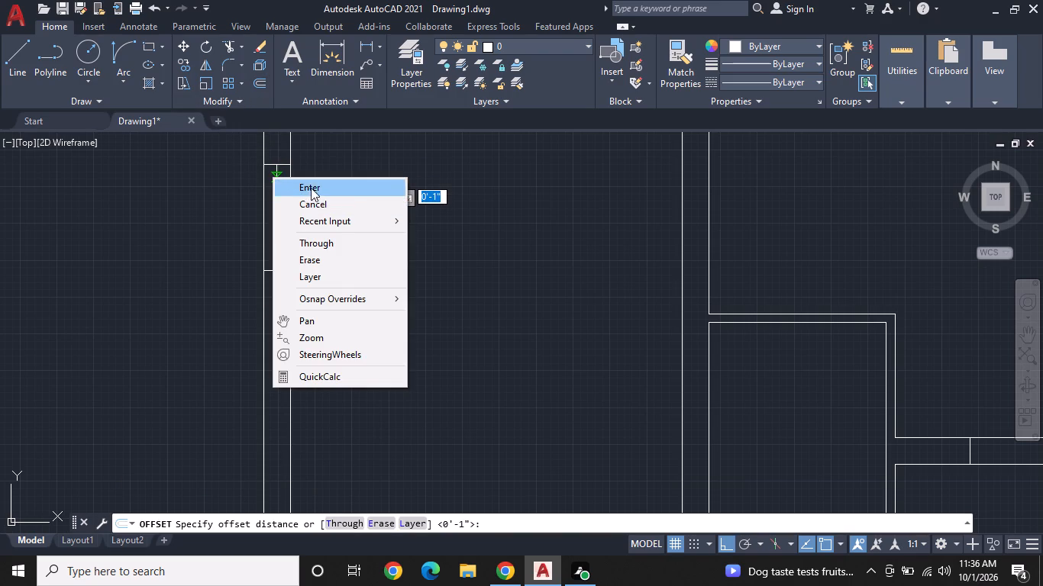
pyautogui.click(314, 185)
pyautogui.click(279, 200)
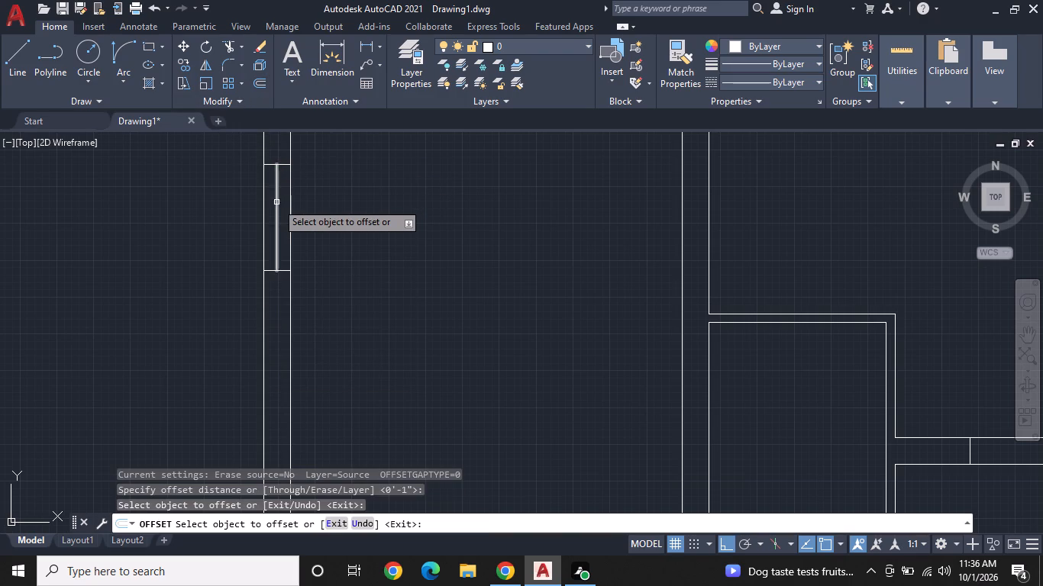
pyautogui.click(276, 204)
pyautogui.click(258, 214)
pyautogui.scroll(1, 279, 213)
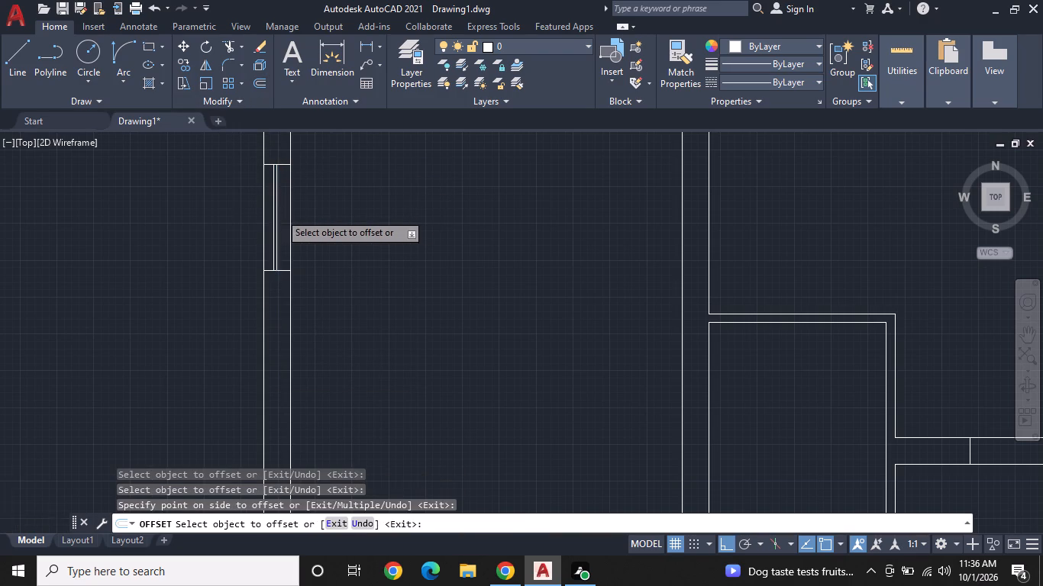
pyautogui.scroll(1, 279, 213)
pyautogui.click(273, 204)
pyautogui.click(292, 204)
pyautogui.moveTo(291, 211); pyautogui.dragTo(276, 245, button='middle')
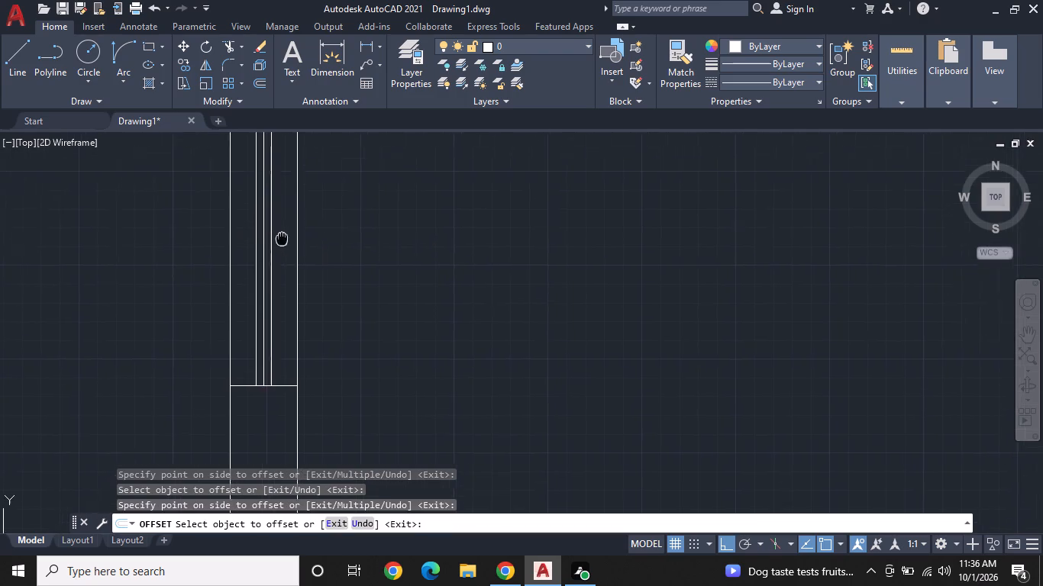
pyautogui.moveTo(276, 245); pyautogui.dragTo(261, 259, button='middle')
pyautogui.scroll(-1, 255, 260)
pyautogui.rightClick(252, 250)
pyautogui.click(299, 278)
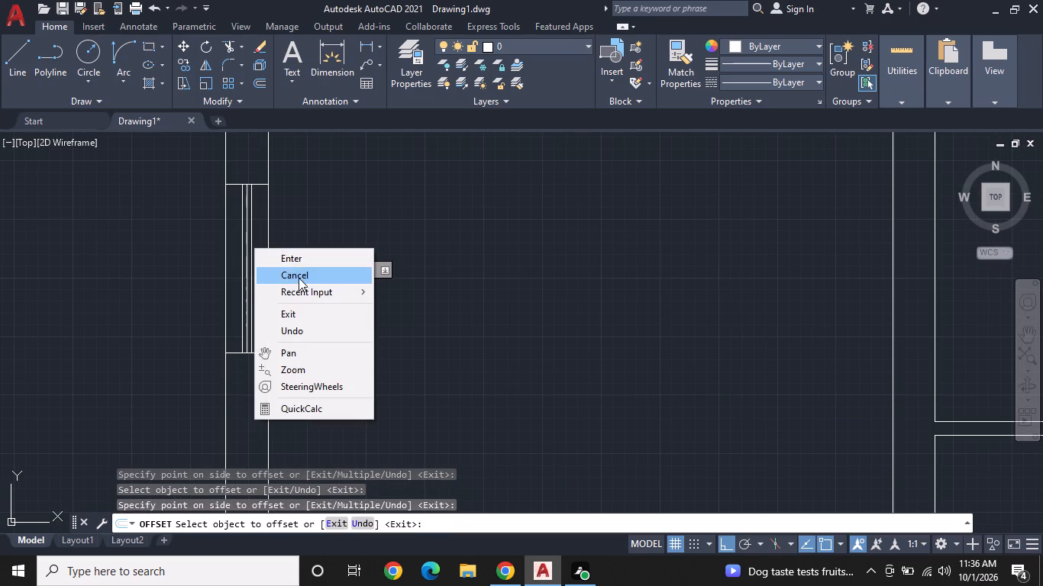
# Erase the original centre line between the offset lines beside the lower-left room.
pyautogui.scroll(1, 245, 237)
pyautogui.click(248, 234)
pyautogui.rightClick(248, 234)
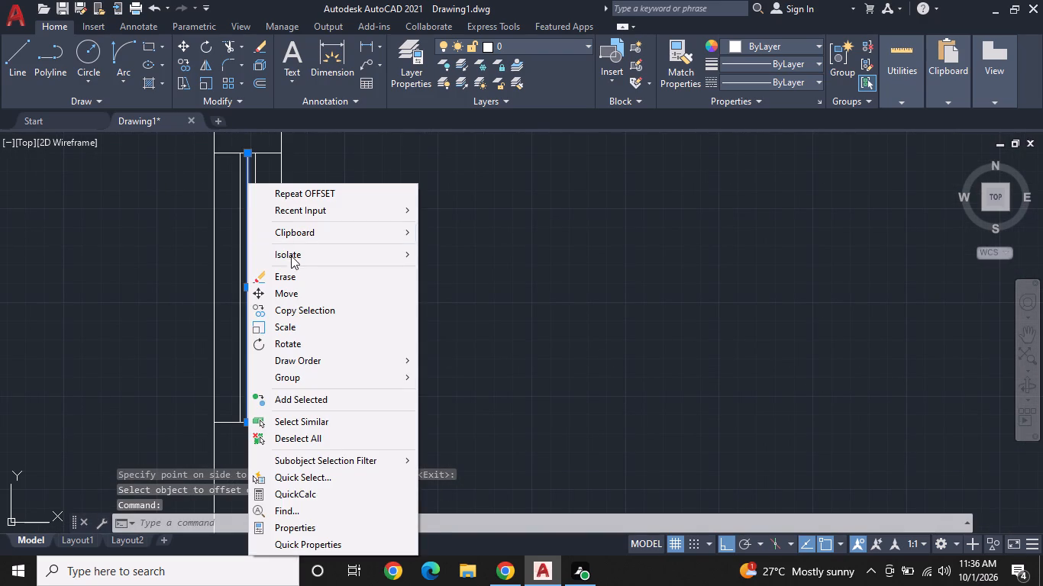
pyautogui.click(299, 280)
# Draw a short vertical line across the bottom outer wall near the lower-left room's right-hand corner.
pyautogui.scroll(-1, 343, 251)
pyautogui.moveTo(386, 259); pyautogui.dragTo(347, 242, button='middle')
pyautogui.scroll(-1, 371, 268)
pyautogui.moveTo(431, 295); pyautogui.dragTo(317, 217, button='middle')
pyautogui.scroll(-1, 260, 182)
pyautogui.moveTo(356, 282); pyautogui.dragTo(314, 233, button='middle')
pyautogui.moveTo(303, 253); pyautogui.dragTo(274, 251, button='middle')
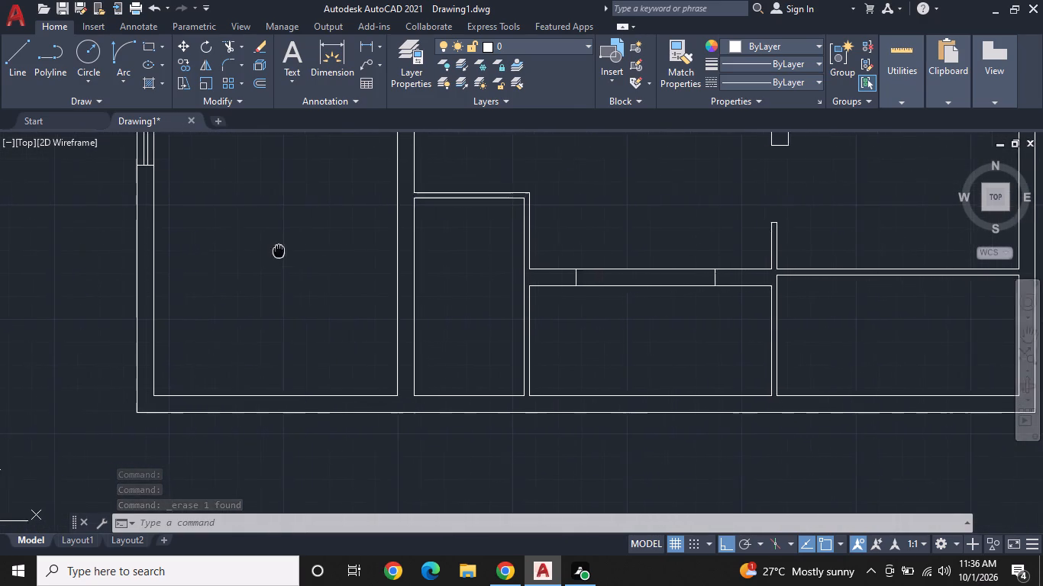
pyautogui.moveTo(274, 251); pyautogui.dragTo(248, 241, button='middle')
pyautogui.middleClick(248, 241)
pyautogui.click(10, 48)
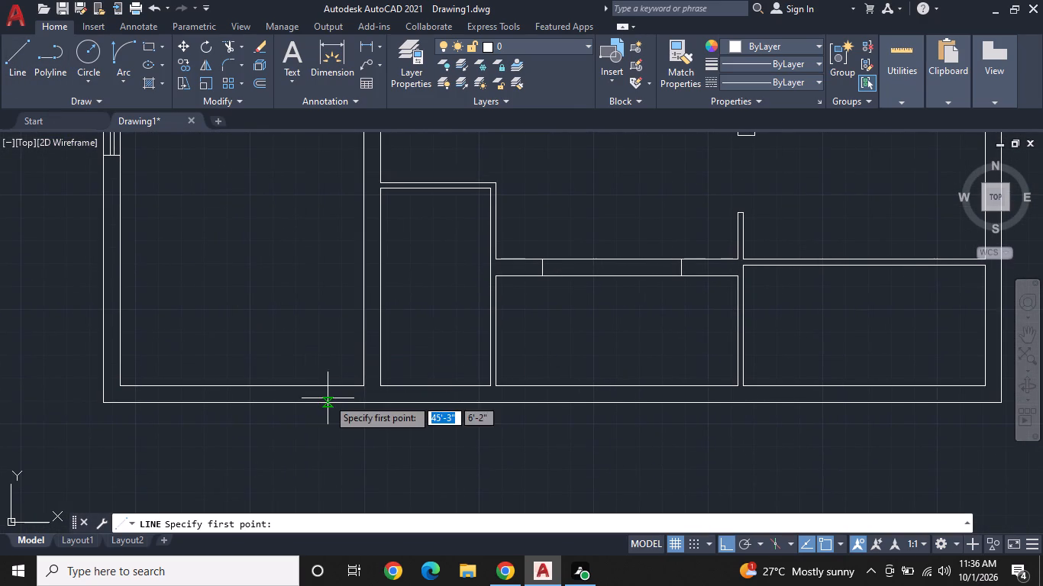
pyautogui.click(331, 386)
pyautogui.click(329, 399)
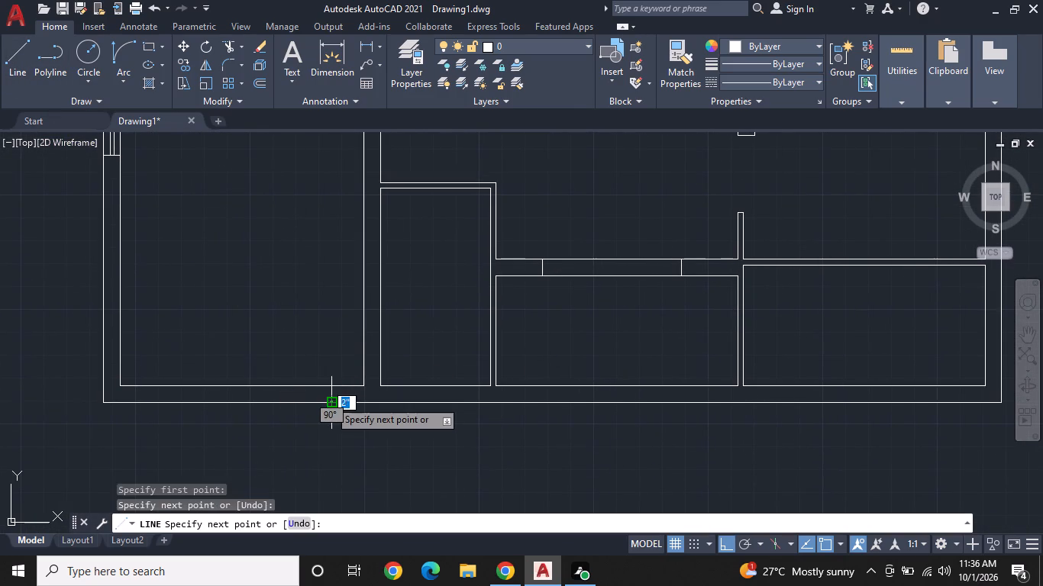
pyautogui.rightClick(329, 400)
pyautogui.click(383, 253)
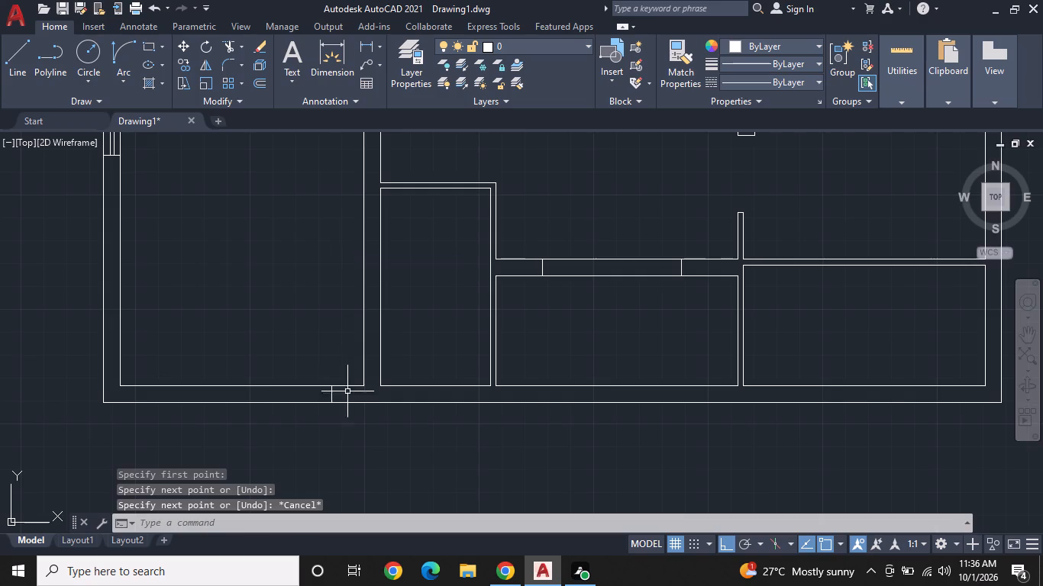
# Draw a horizontal centre line about 4' leftward from the new short line's midpoint, with an end line across both faces of the bottom wall.
pyautogui.scroll(3, 343, 398)
pyautogui.rightClick(283, 350)
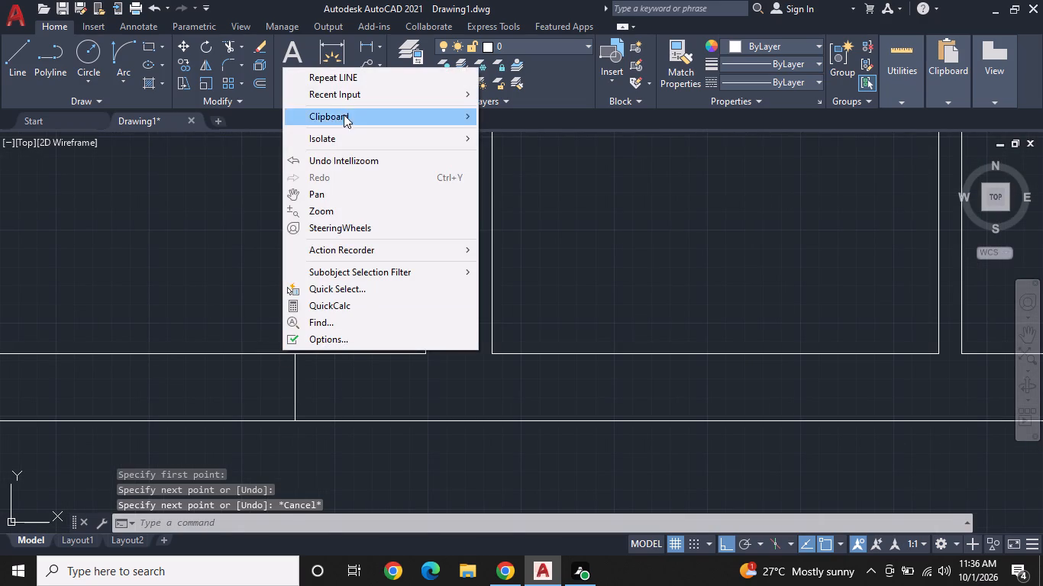
pyautogui.click(368, 79)
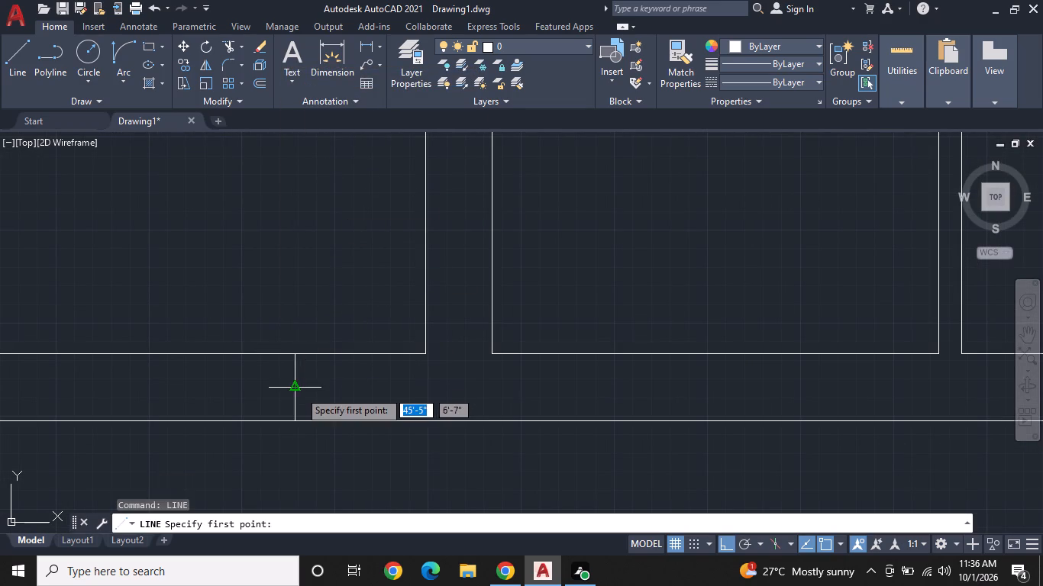
pyautogui.click(297, 392)
pyautogui.moveTo(180, 394); pyautogui.dragTo(270, 378, button='middle')
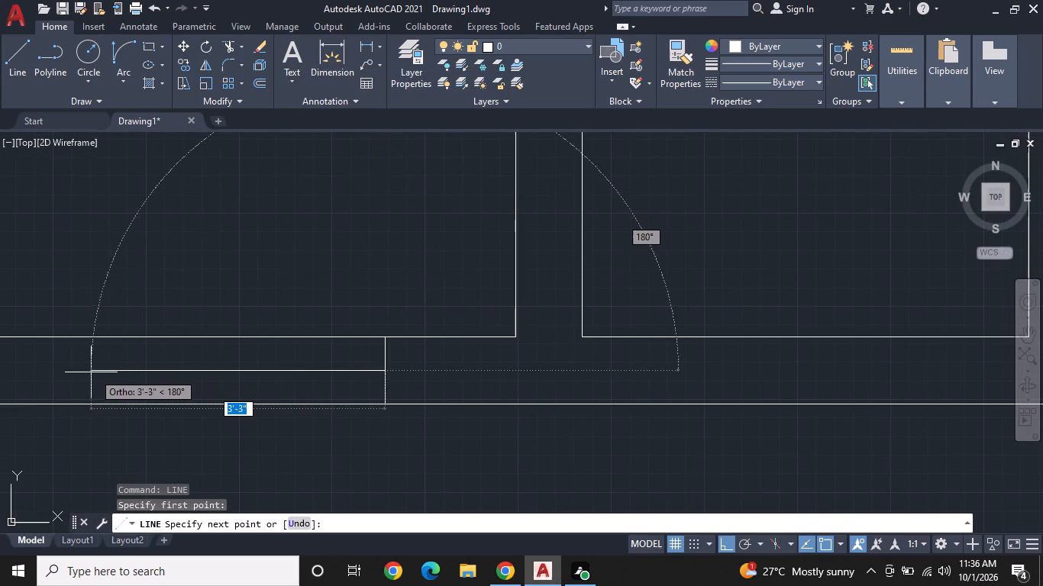
pyautogui.moveTo(119, 392); pyautogui.dragTo(298, 386, button='middle')
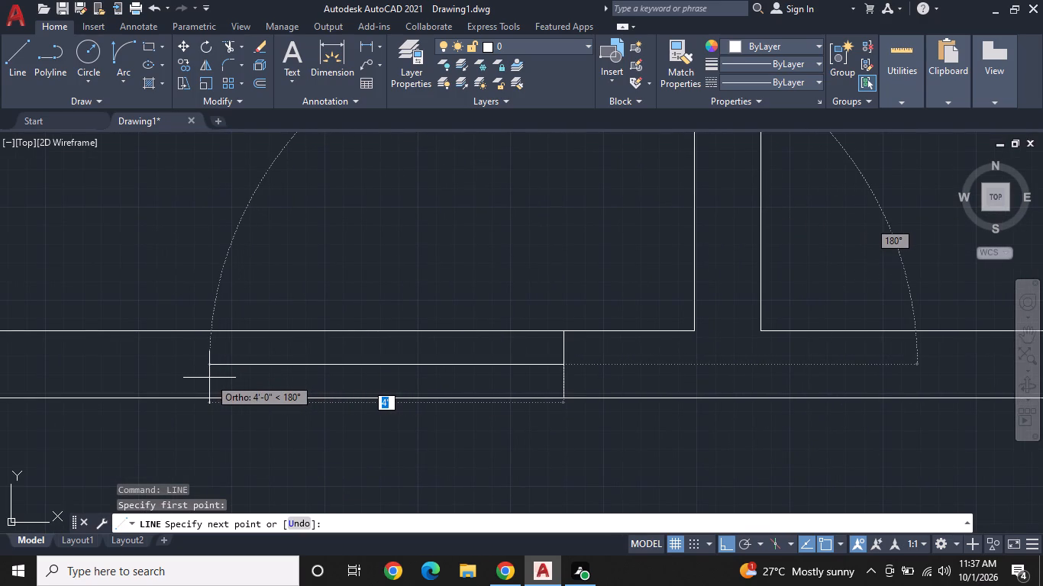
pyautogui.click(207, 371)
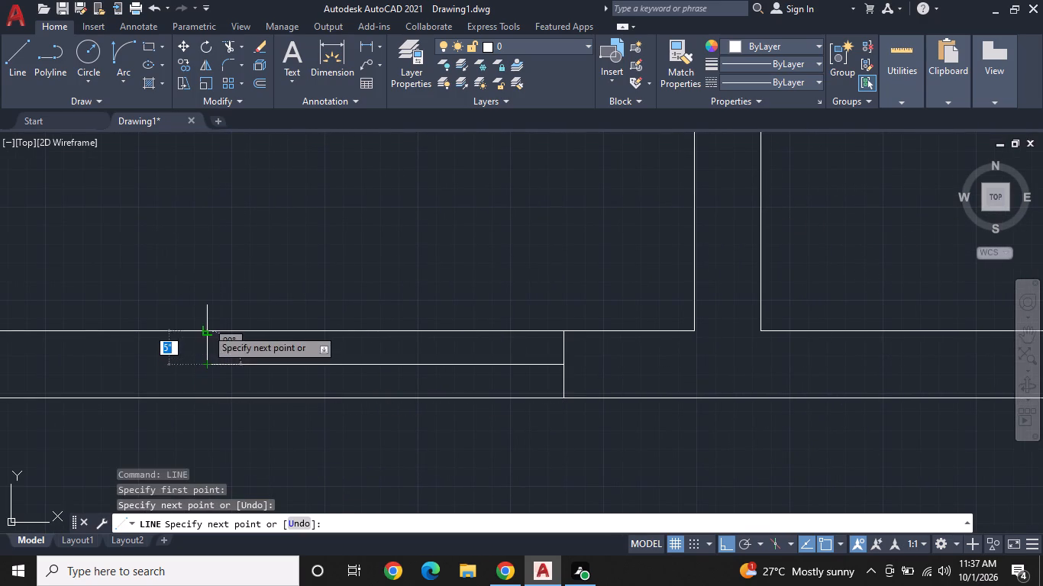
pyautogui.doubleClick(206, 328)
pyautogui.click(207, 396)
pyautogui.rightClick(207, 394)
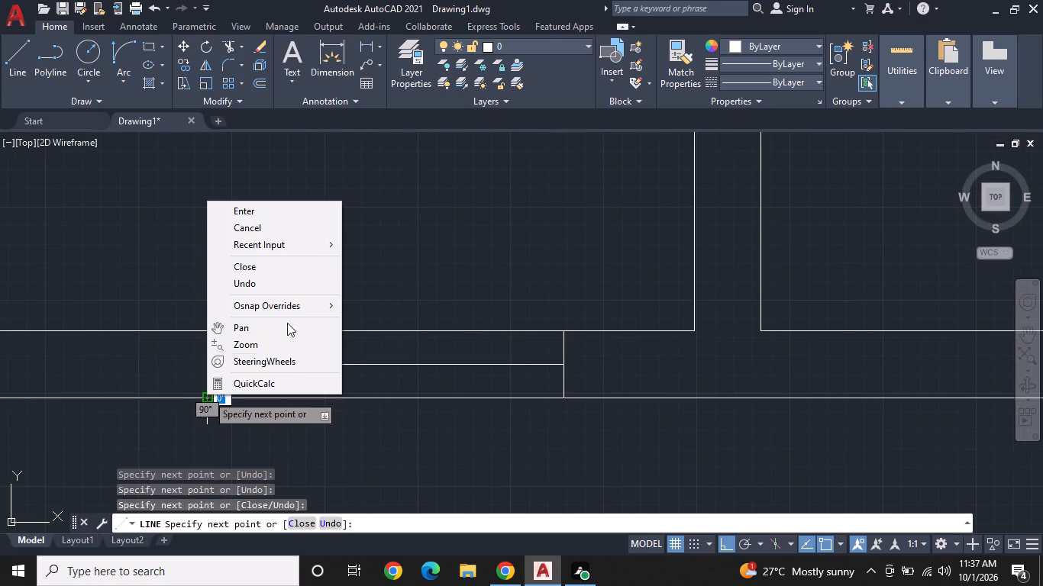
pyautogui.click(279, 236)
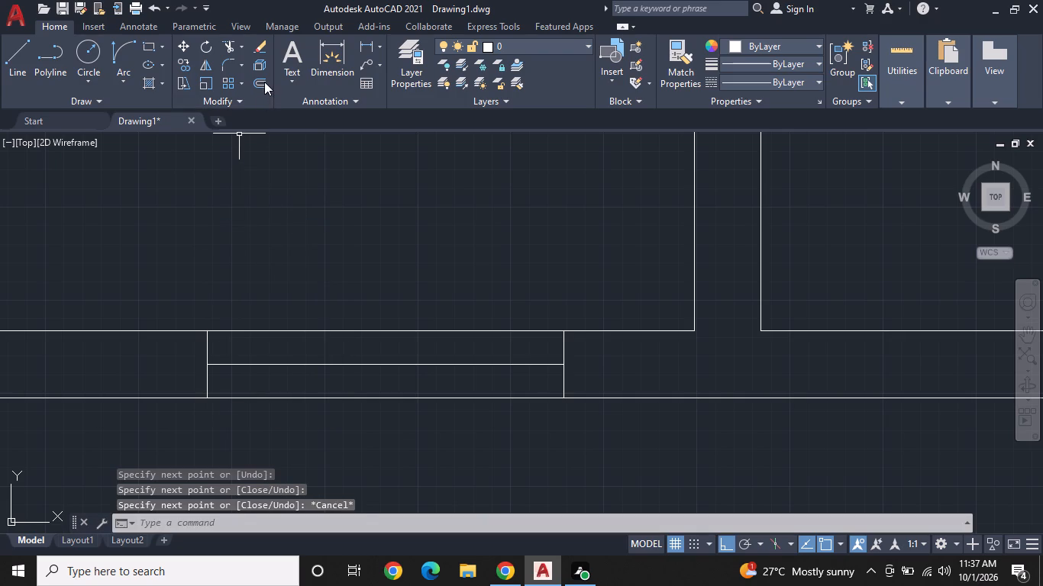
# Offset the horizontal centre line in the lower-left room's bottom wall by 1" to each side.
pyautogui.click(264, 82)
pyautogui.moveTo(271, 175); pyautogui.dragTo(273, 184, button='right')
pyautogui.click(325, 195)
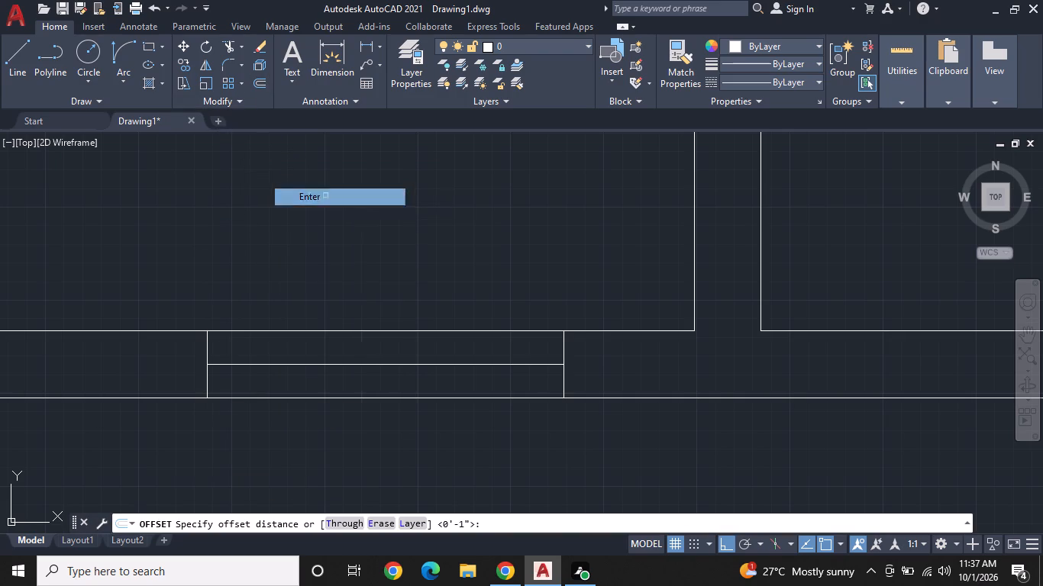
pyautogui.click(368, 365)
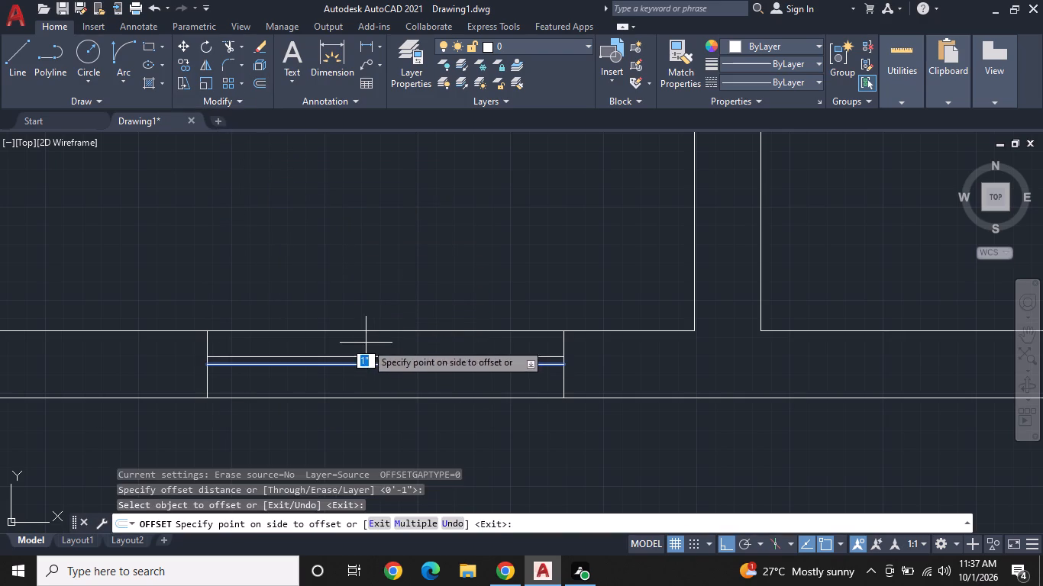
pyautogui.click(365, 341)
pyautogui.click(367, 362)
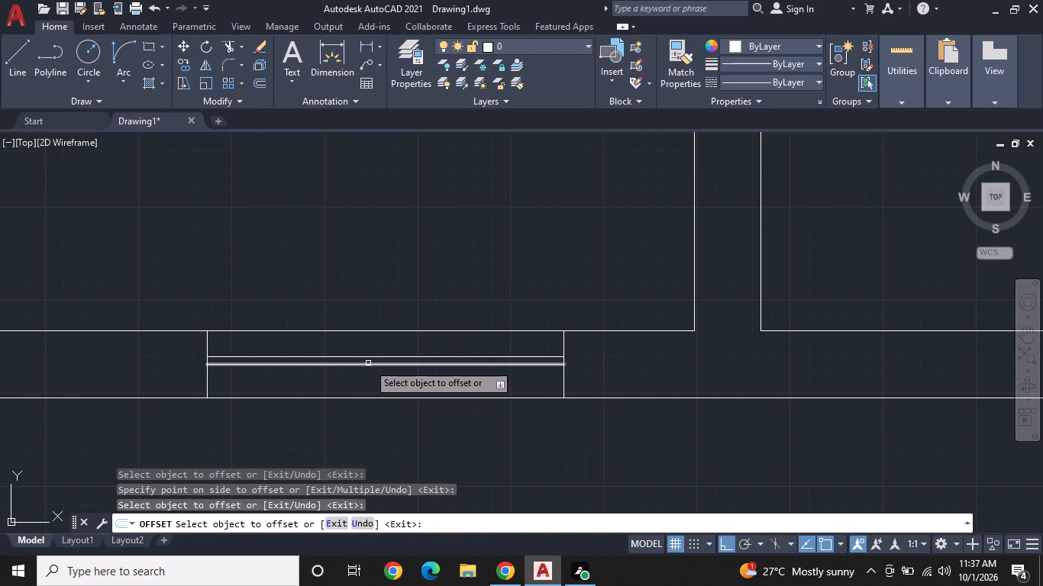
pyautogui.click(368, 363)
pyautogui.click(366, 388)
pyautogui.rightClick(341, 213)
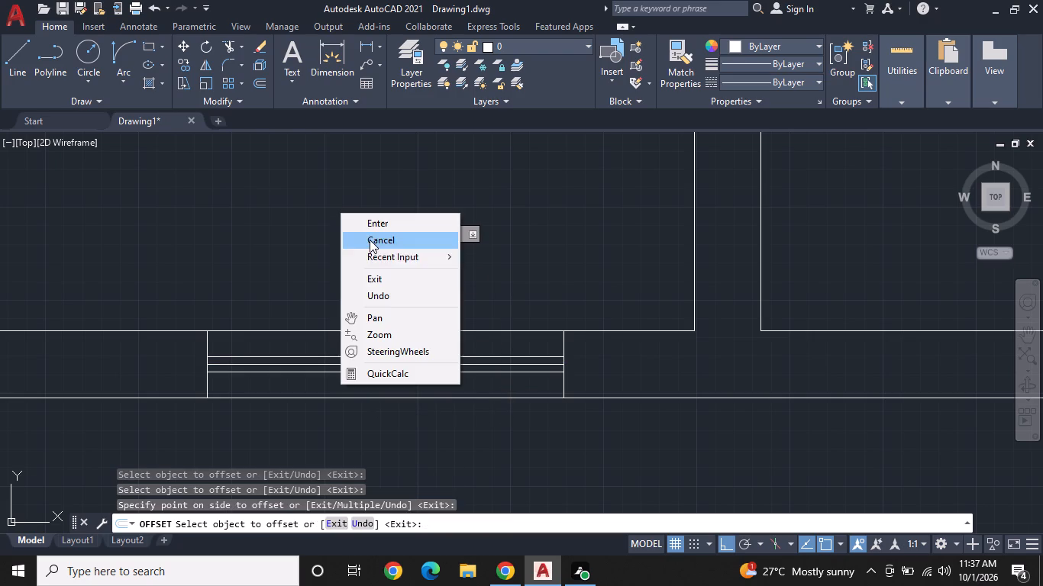
pyautogui.click(380, 235)
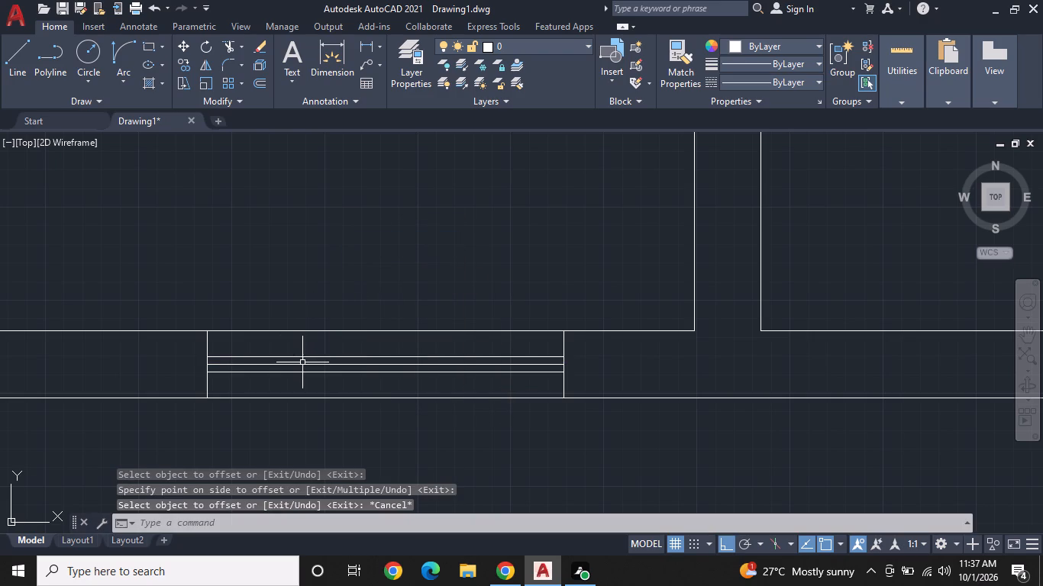
# Erase the original centre line between the offset lines in the lower-left room's bottom wall.
pyautogui.click(302, 362)
pyautogui.click(302, 366)
pyautogui.rightClick(314, 338)
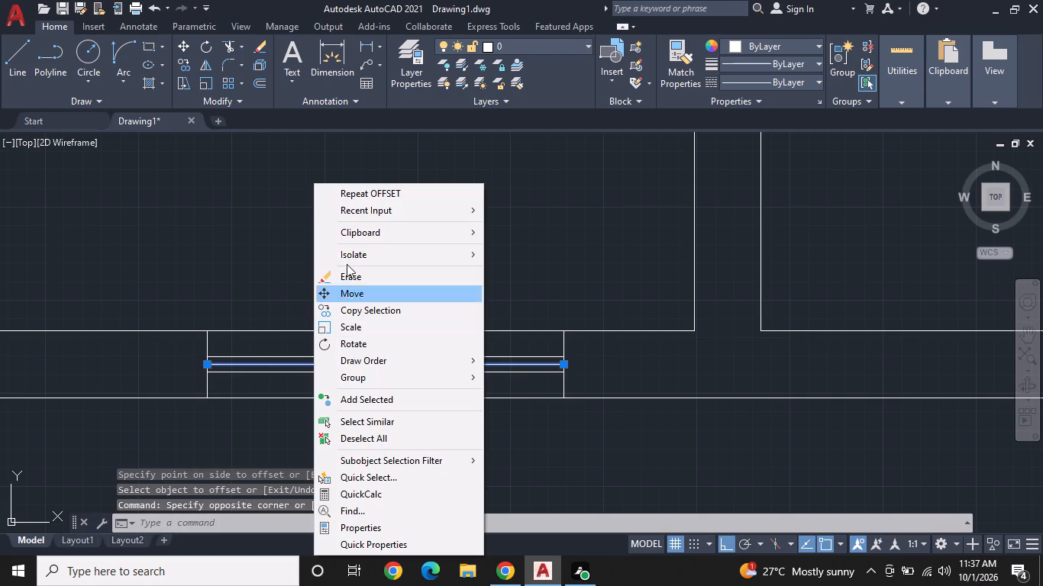
pyautogui.click(368, 279)
# Draw a short vertical line across the bottom outer wall near the narrow adjoining room's right-hand corner.
pyautogui.scroll(-2, 375, 262)
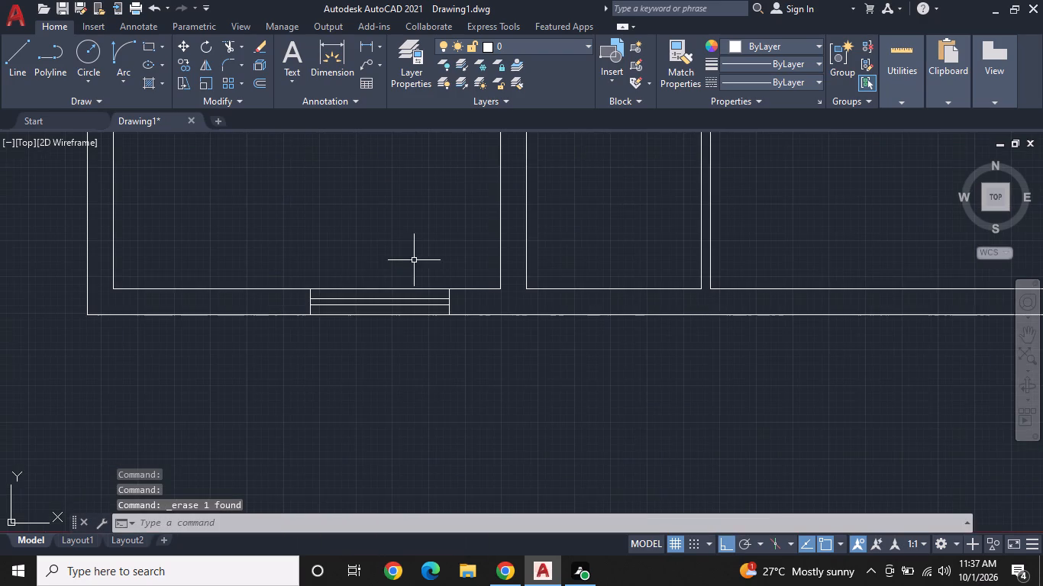
pyautogui.moveTo(417, 259); pyautogui.dragTo(95, 267, button='middle')
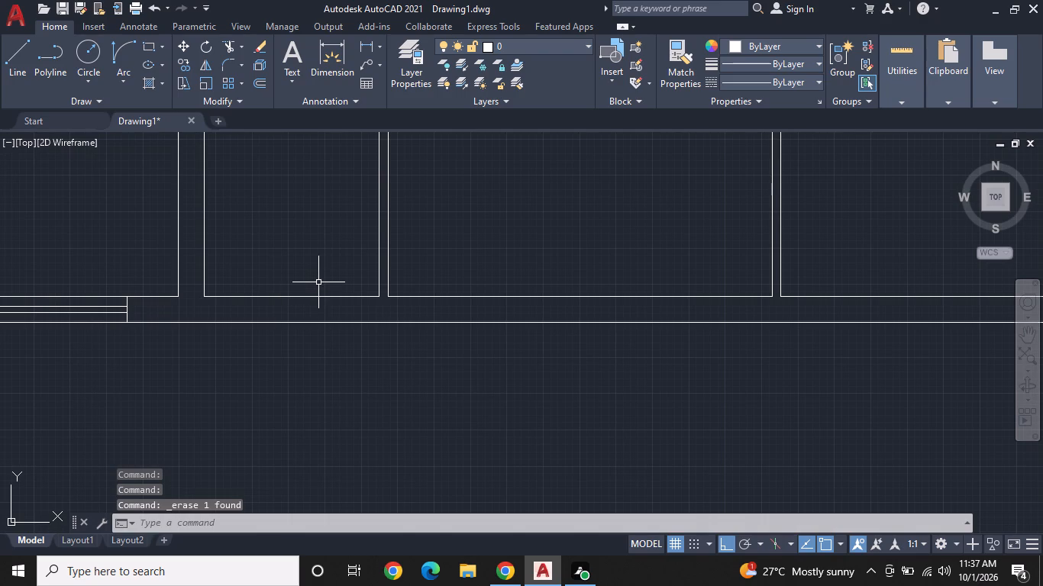
pyautogui.moveTo(319, 282); pyautogui.dragTo(243, 284, button='middle')
pyautogui.click(15, 50)
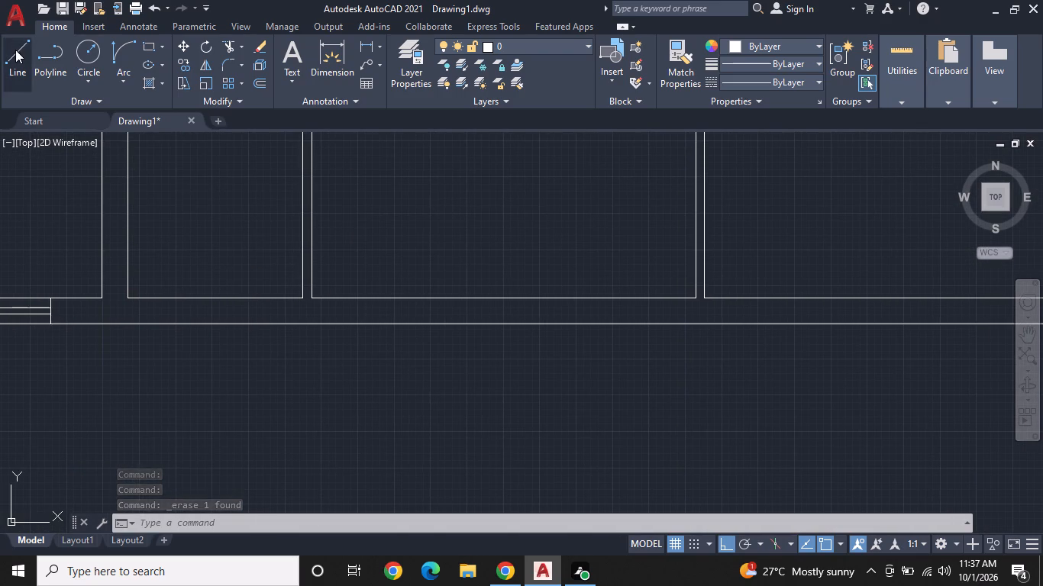
pyautogui.click(276, 297)
pyautogui.click(273, 329)
pyautogui.rightClick(273, 329)
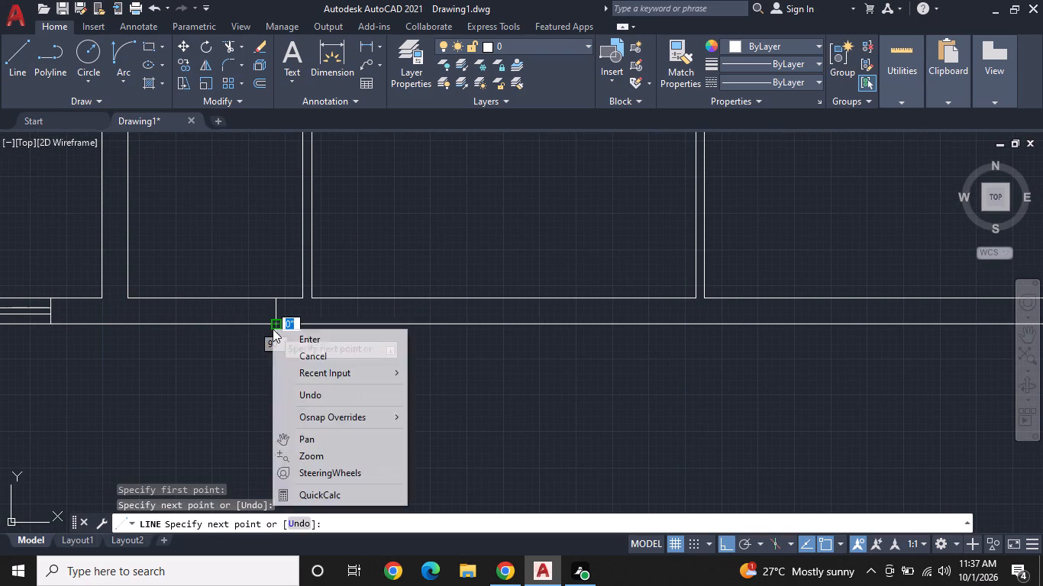
pyautogui.click(306, 352)
# Draw a horizontal centre line about 1'-11" leftward from the short line's midpoint below the narrow room, with an end line across both wall faces.
pyautogui.scroll(1, 263, 314)
pyautogui.rightClick(281, 305)
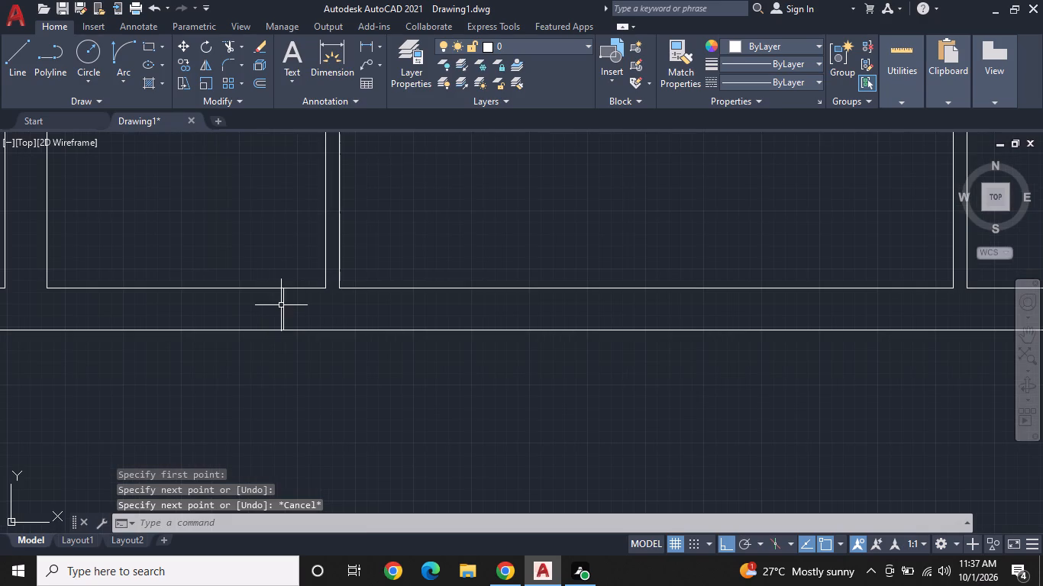
pyautogui.click(367, 26)
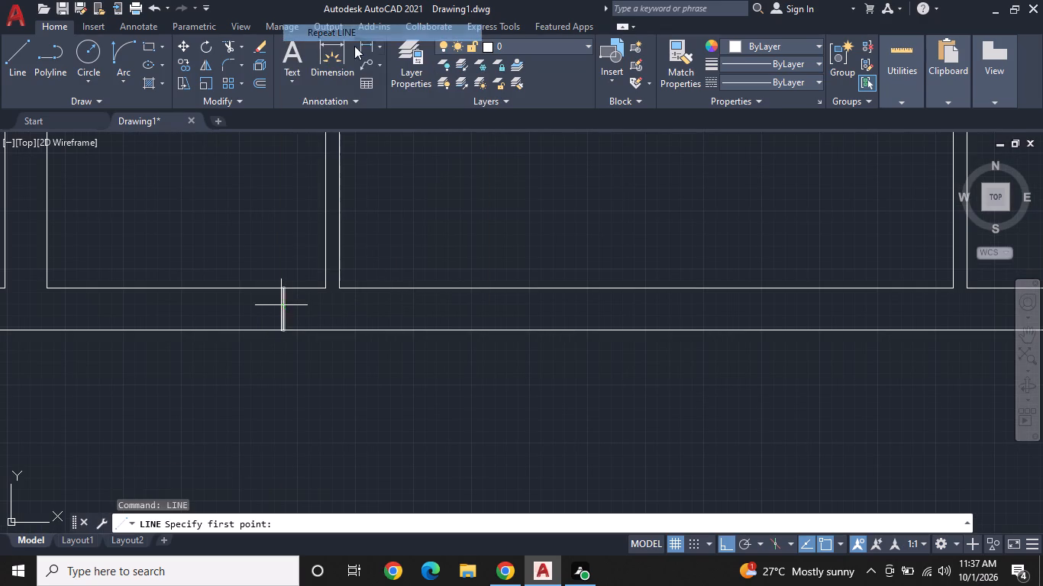
pyautogui.click(281, 307)
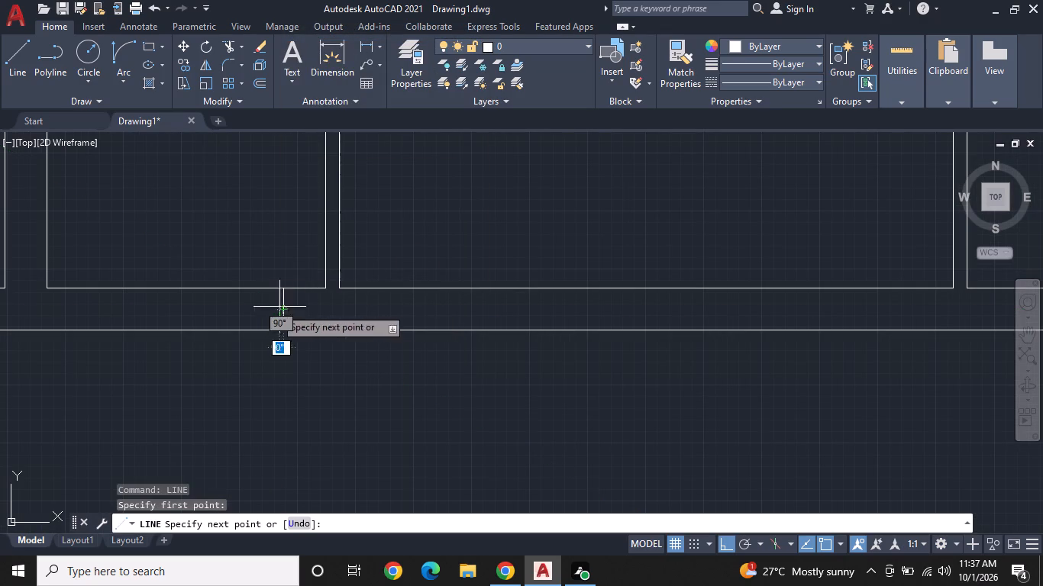
pyautogui.click(173, 313)
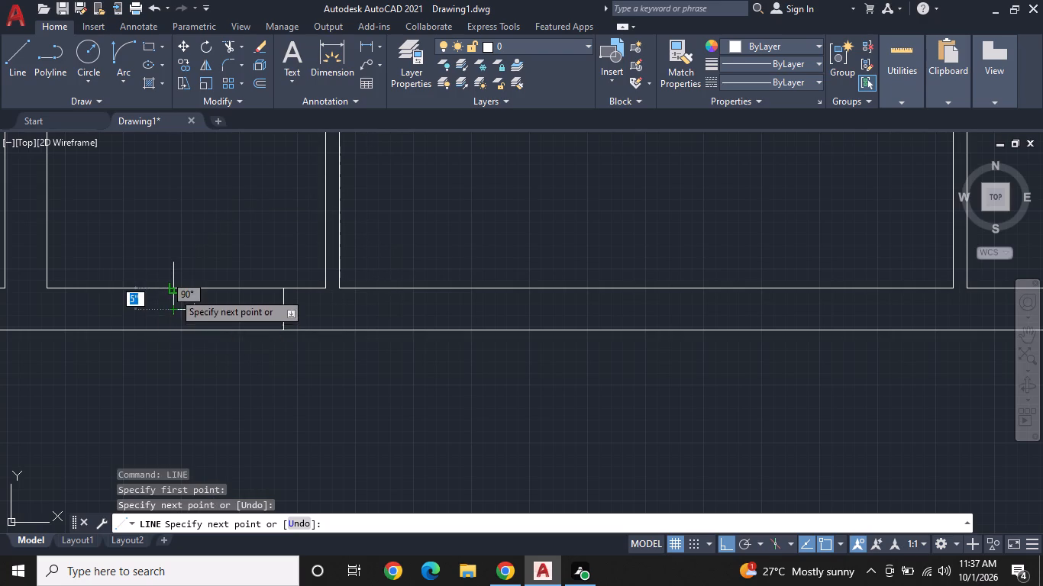
pyautogui.click(173, 288)
pyautogui.click(177, 331)
pyautogui.rightClick(177, 331)
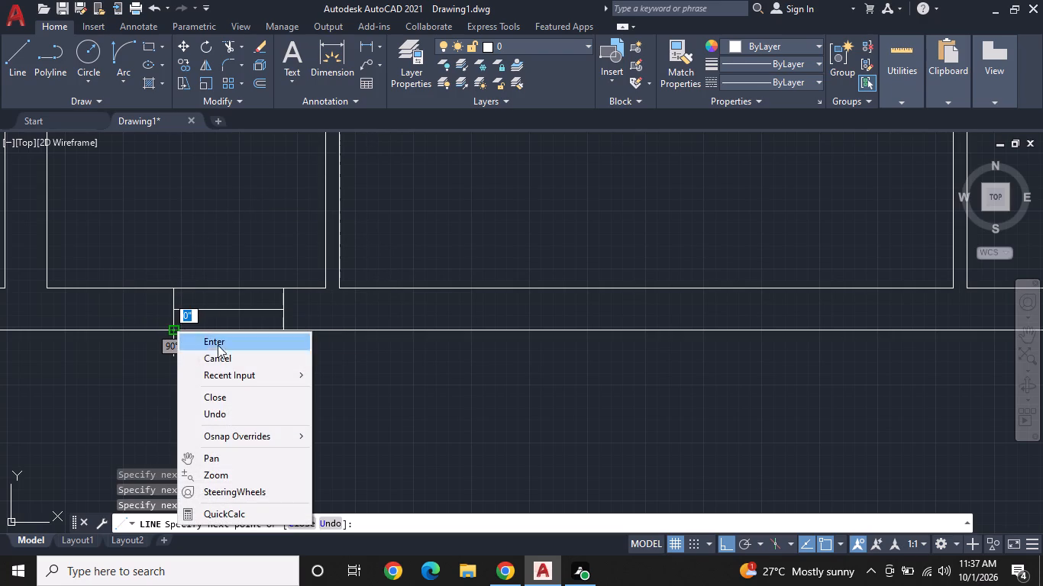
pyautogui.click(223, 363)
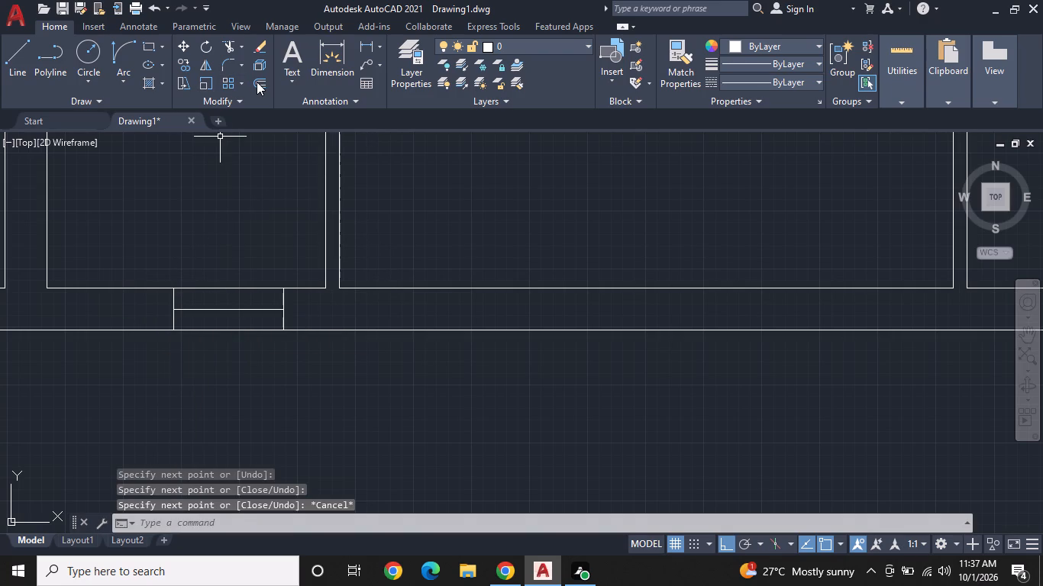
# Offset the horizontal centre line in the narrow room's bottom wall by 1" to each side.
pyautogui.click(257, 82)
pyautogui.rightClick(219, 286)
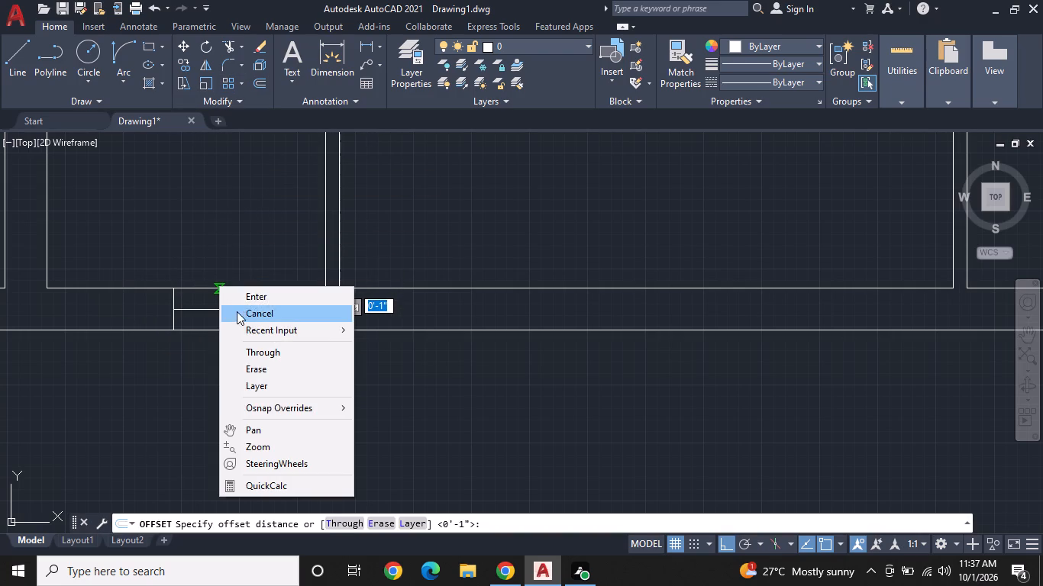
pyautogui.click(260, 298)
pyautogui.click(234, 309)
pyautogui.click(232, 298)
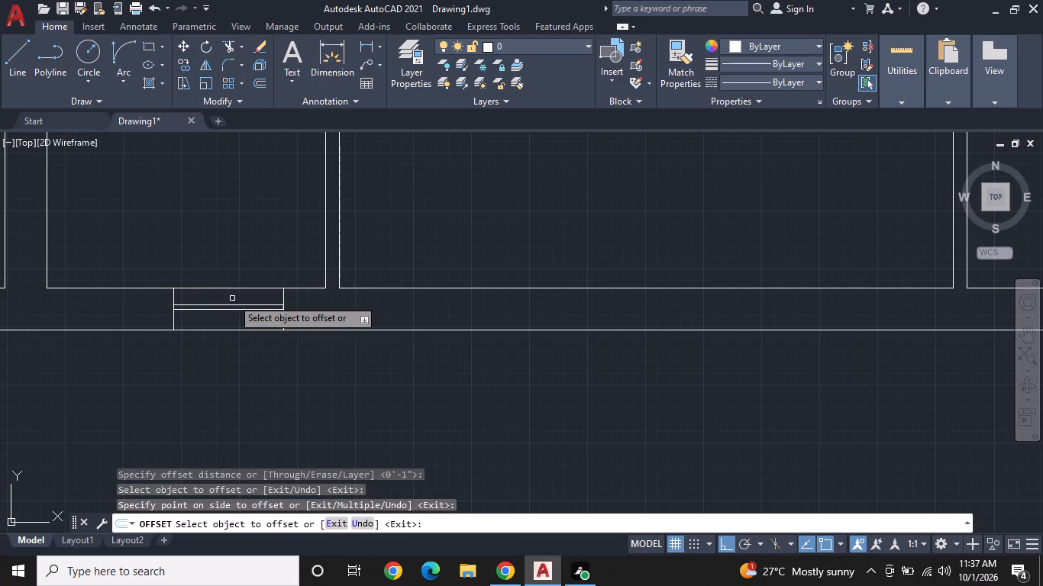
pyautogui.click(231, 309)
pyautogui.click(227, 324)
pyautogui.rightClick(228, 320)
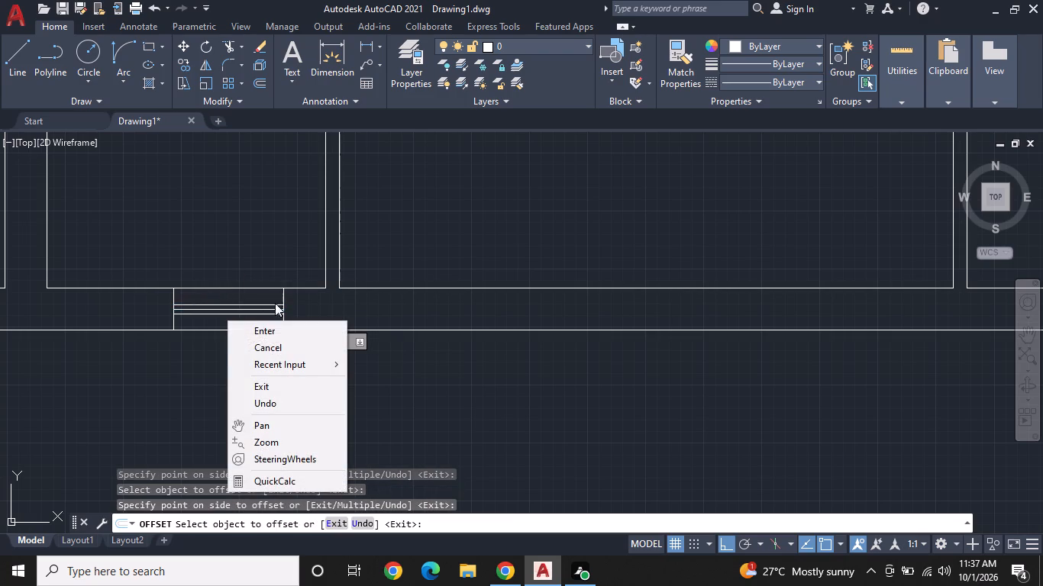
pyautogui.click(264, 346)
# Erase the original centre line between the offset lines in the narrow room's bottom wall.
pyautogui.scroll(1, 256, 311)
pyautogui.moveTo(256, 311); pyautogui.dragTo(175, 250, button='middle')
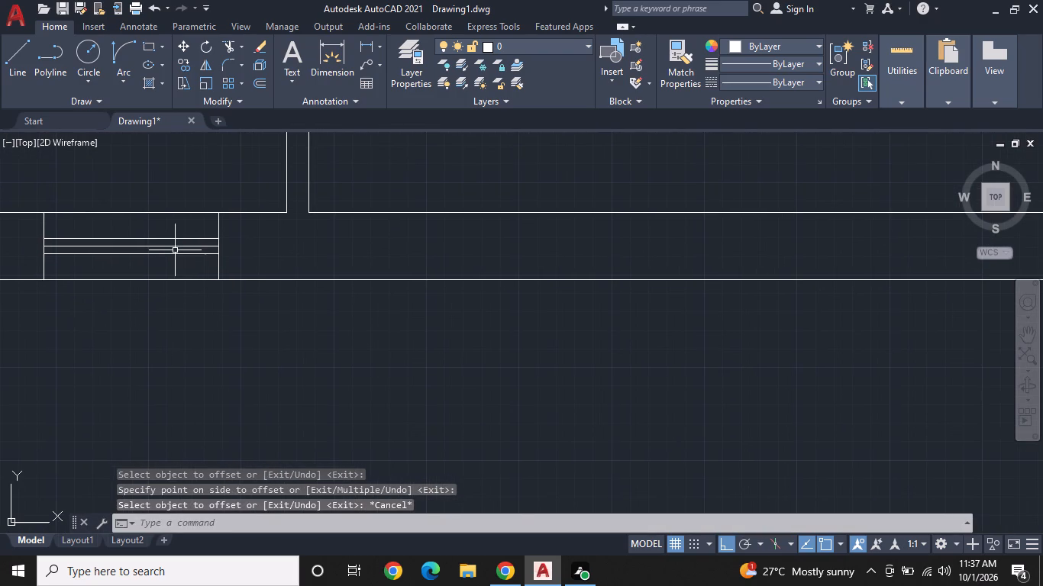
pyautogui.click(176, 246)
pyautogui.rightClick(176, 246)
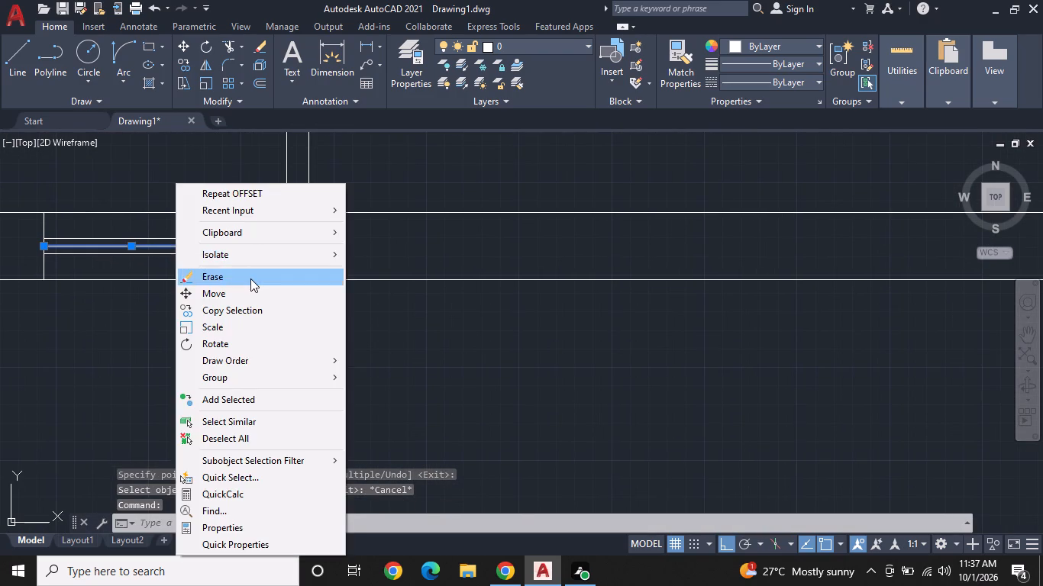
pyautogui.click(250, 279)
# Draw a horizontal centre line about 6'-4" long joining the midpoints of the two short lines in the wall above the lower middle room.
pyautogui.scroll(-2, 254, 271)
pyautogui.moveTo(334, 257); pyautogui.dragTo(315, 260, button='middle')
pyautogui.moveTo(309, 261); pyautogui.dragTo(300, 261, button='middle')
pyautogui.moveTo(295, 261); pyautogui.dragTo(237, 261, button='middle')
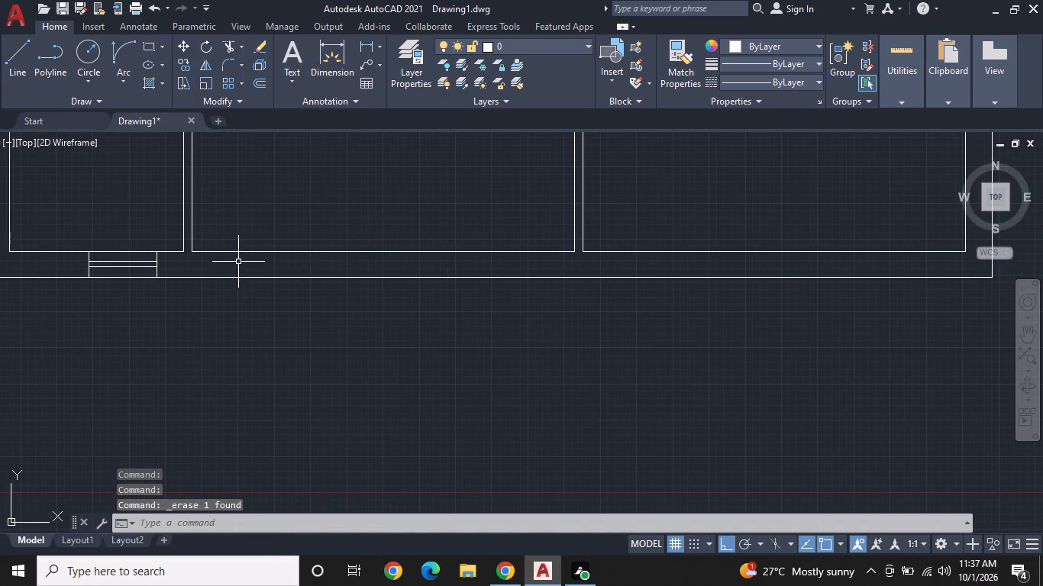
pyautogui.scroll(-1, 321, 241)
pyautogui.moveTo(320, 246); pyautogui.dragTo(295, 348, button='middle')
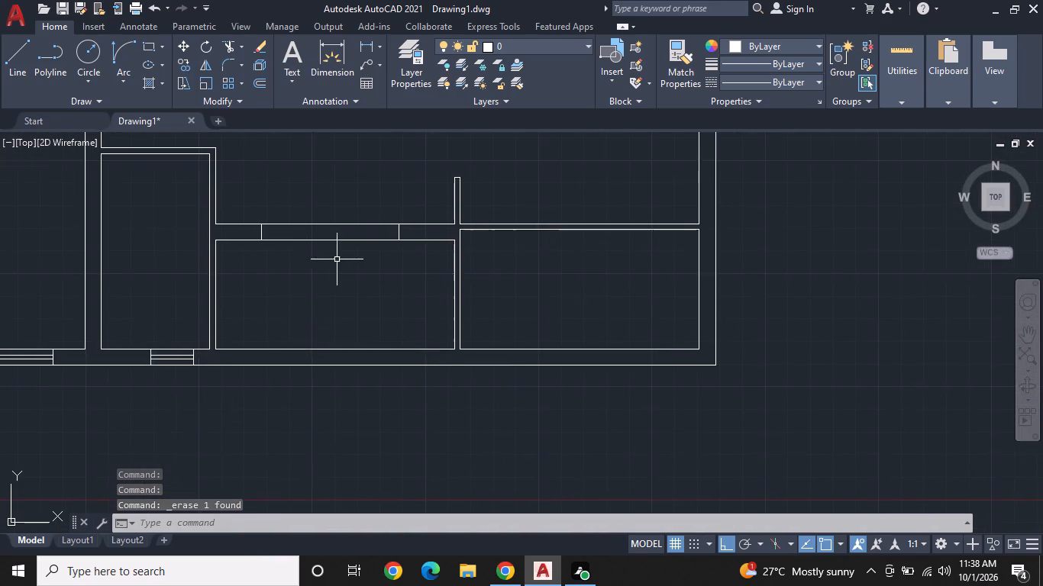
pyautogui.moveTo(335, 265); pyautogui.dragTo(224, 362, button='middle')
pyautogui.click(3, 61)
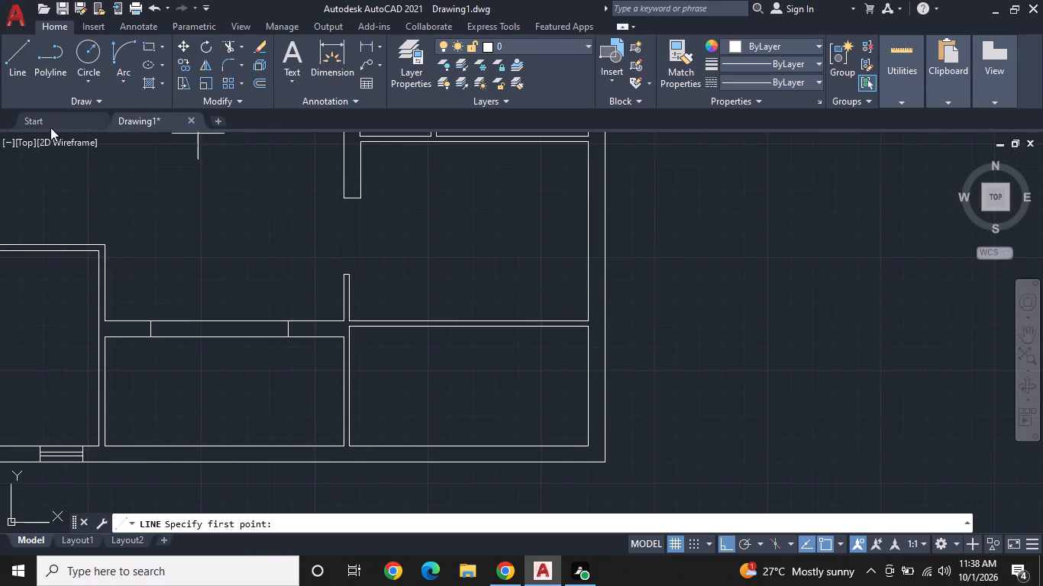
pyautogui.scroll(3, 152, 334)
pyautogui.click(151, 320)
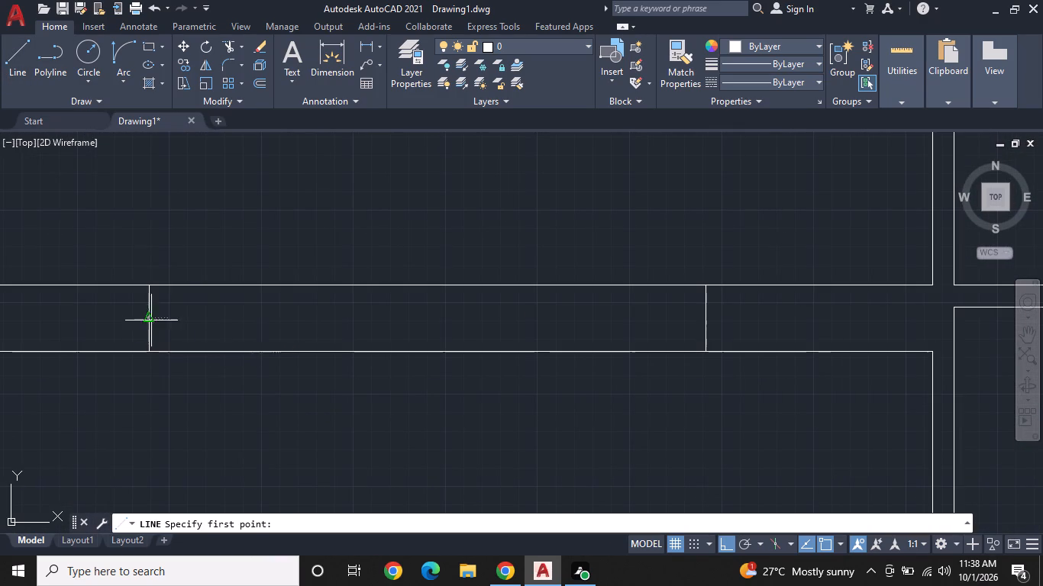
pyautogui.click(706, 319)
pyautogui.rightClick(706, 319)
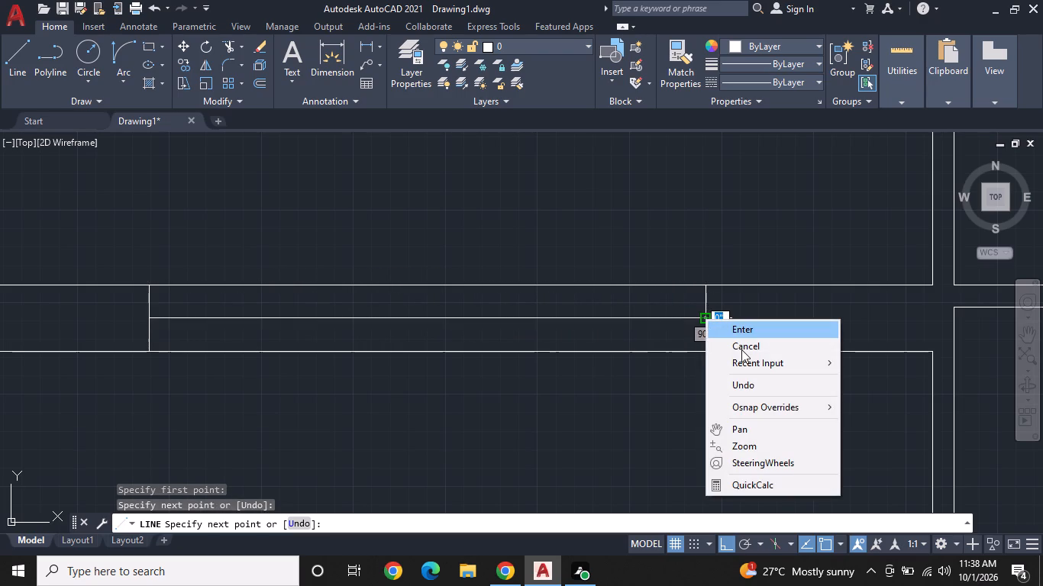
pyautogui.click(744, 351)
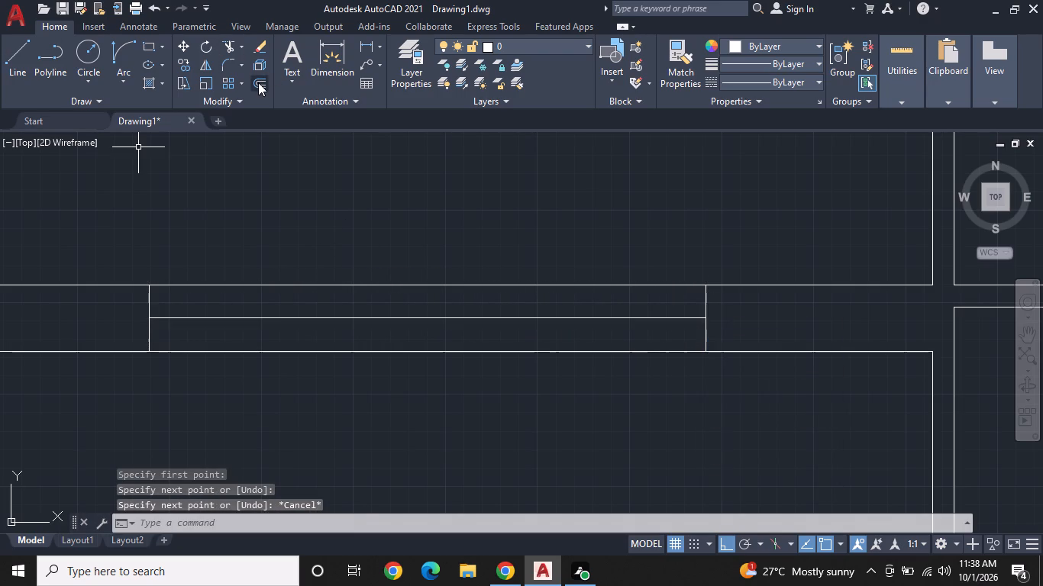
# Offset the horizontal centre line in the wall above the lower middle room by 1" to each side.
pyautogui.click(258, 82)
pyautogui.rightClick(357, 317)
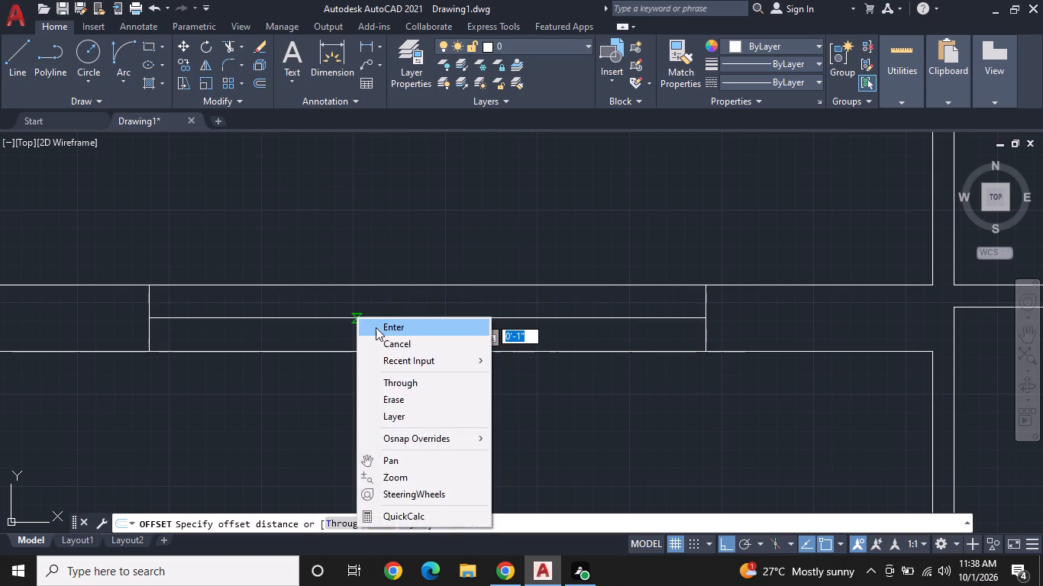
pyautogui.click(376, 327)
pyautogui.click(367, 319)
pyautogui.click(357, 295)
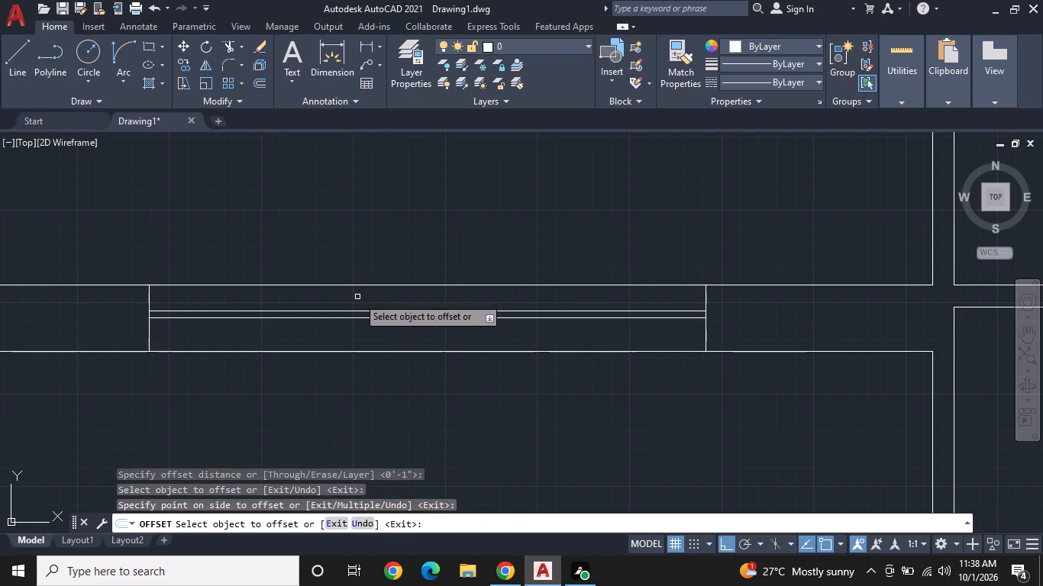
pyautogui.click(357, 318)
pyautogui.click(367, 343)
pyautogui.rightClick(364, 336)
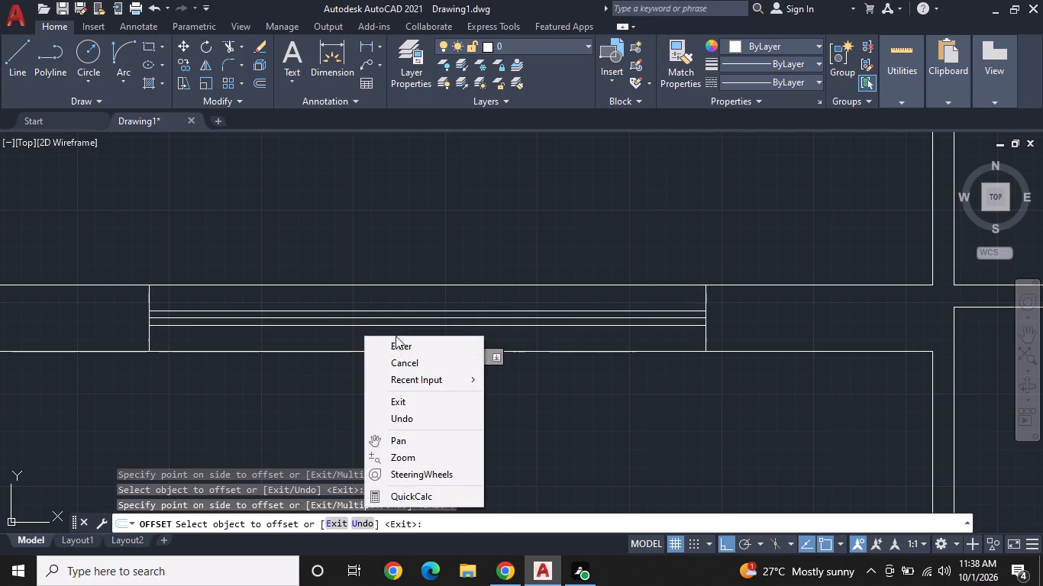
pyautogui.click(403, 360)
# Erase the original centre line between the offset lines in the wall above the lower middle room.
pyautogui.click(370, 320)
pyautogui.rightClick(366, 307)
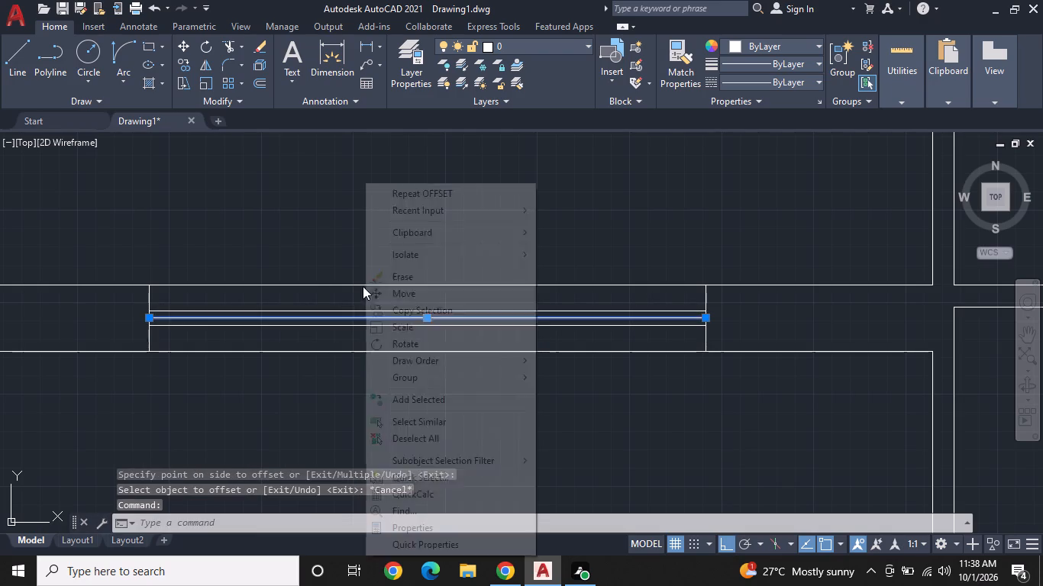
pyautogui.click(404, 275)
# Draw a short vertical line across both faces of the top outer wall, above the upper-left room near its right-hand corner.
pyautogui.scroll(-2, 402, 263)
pyautogui.moveTo(489, 246); pyautogui.dragTo(428, 246, button='middle')
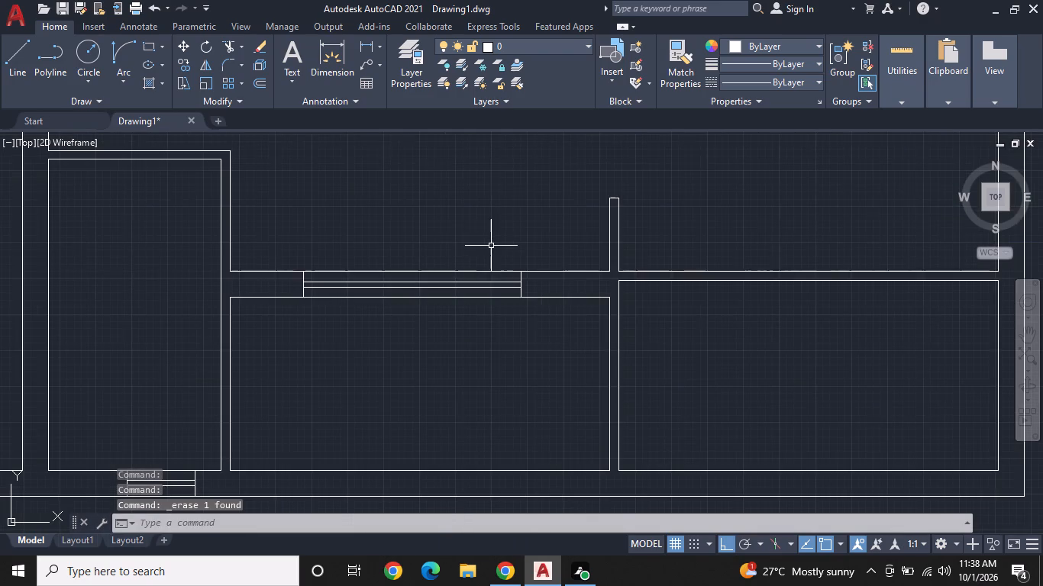
pyautogui.moveTo(428, 246); pyautogui.dragTo(139, 196, button='middle')
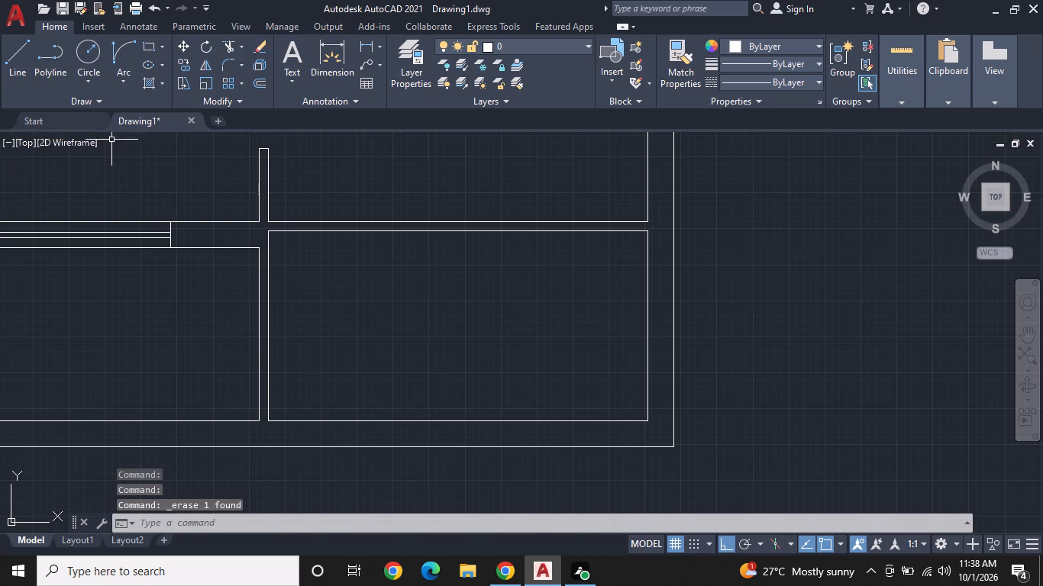
pyautogui.moveTo(118, 182); pyautogui.dragTo(376, 350, button='middle')
pyautogui.scroll(-2, 480, 351)
pyautogui.moveTo(331, 237); pyautogui.dragTo(328, 343, button='middle')
pyautogui.moveTo(328, 346); pyautogui.dragTo(329, 354, button='middle')
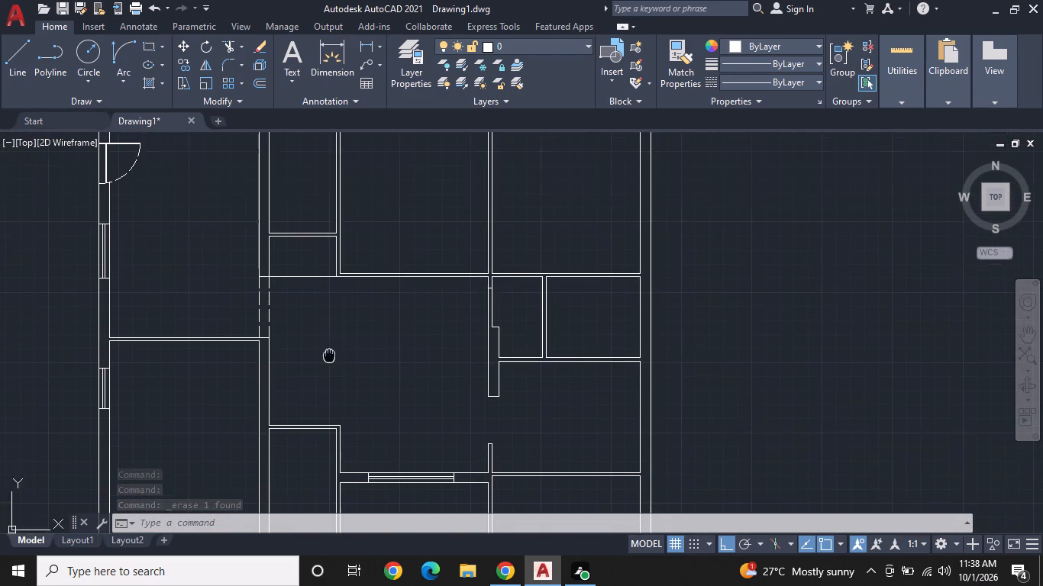
pyautogui.moveTo(247, 172); pyautogui.dragTo(244, 316, button='middle')
pyautogui.middleClick(244, 316)
pyautogui.scroll(2, 297, 269)
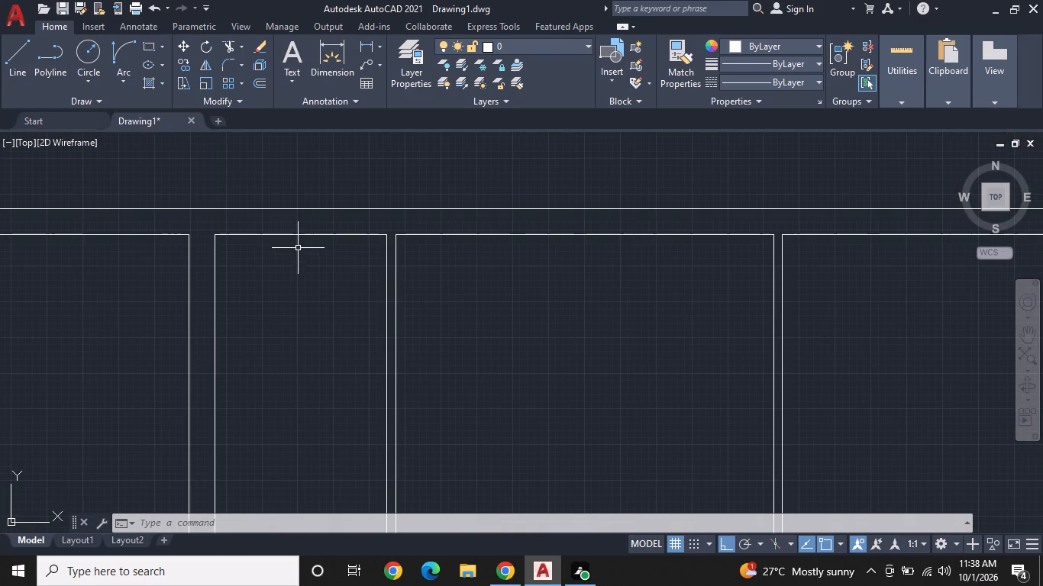
pyautogui.moveTo(247, 233); pyautogui.dragTo(255, 240, button='middle')
pyautogui.moveTo(279, 250); pyautogui.dragTo(651, 237, button='middle')
pyautogui.moveTo(564, 221); pyautogui.dragTo(554, 224, button='middle')
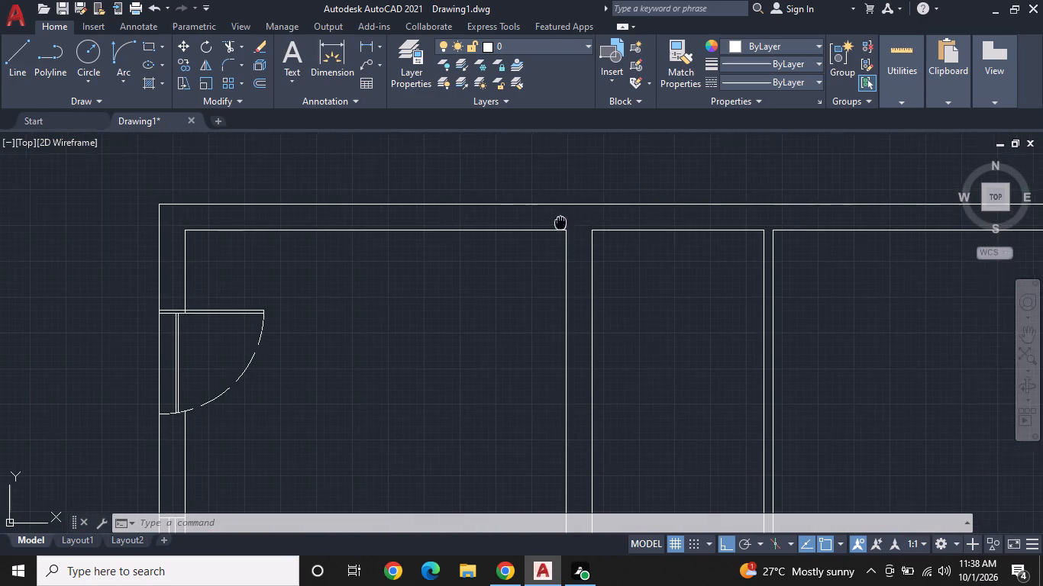
pyautogui.moveTo(554, 224); pyautogui.dragTo(317, 187, button='middle')
pyautogui.click(15, 47)
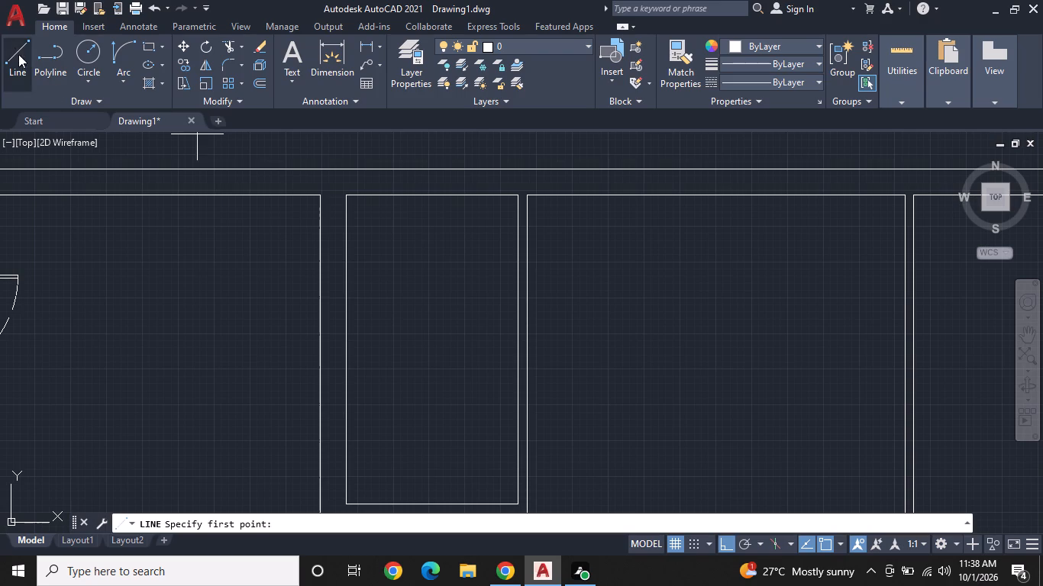
pyautogui.click(260, 195)
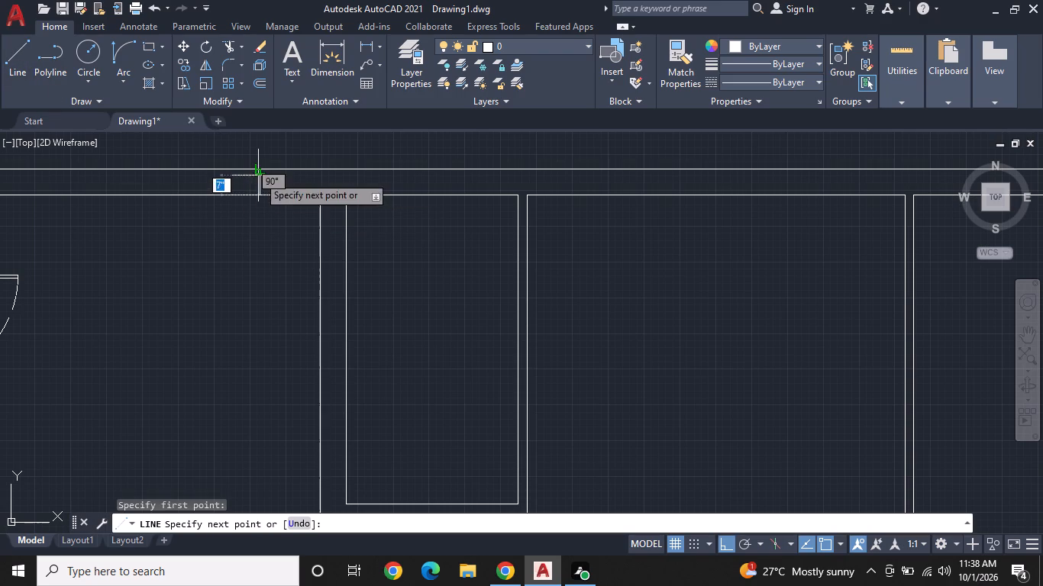
pyautogui.click(258, 172)
pyautogui.rightClick(258, 172)
pyautogui.click(283, 194)
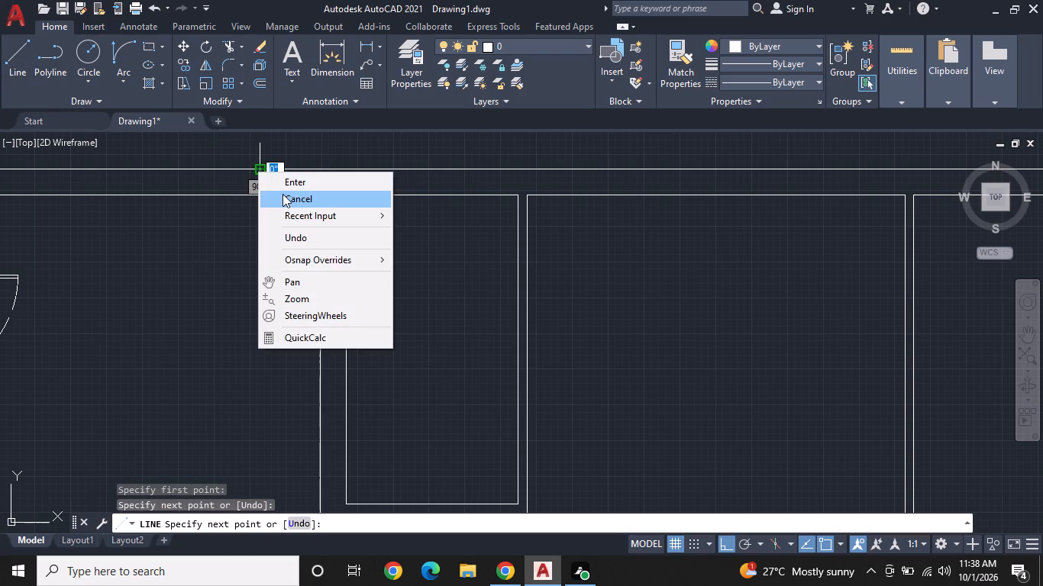
# Draw a horizontal centre line 4'-0" leftward from the short line's midpoint in the top wall, with an end line across both wall faces.
pyautogui.scroll(1, 254, 185)
pyautogui.rightClick(147, 175)
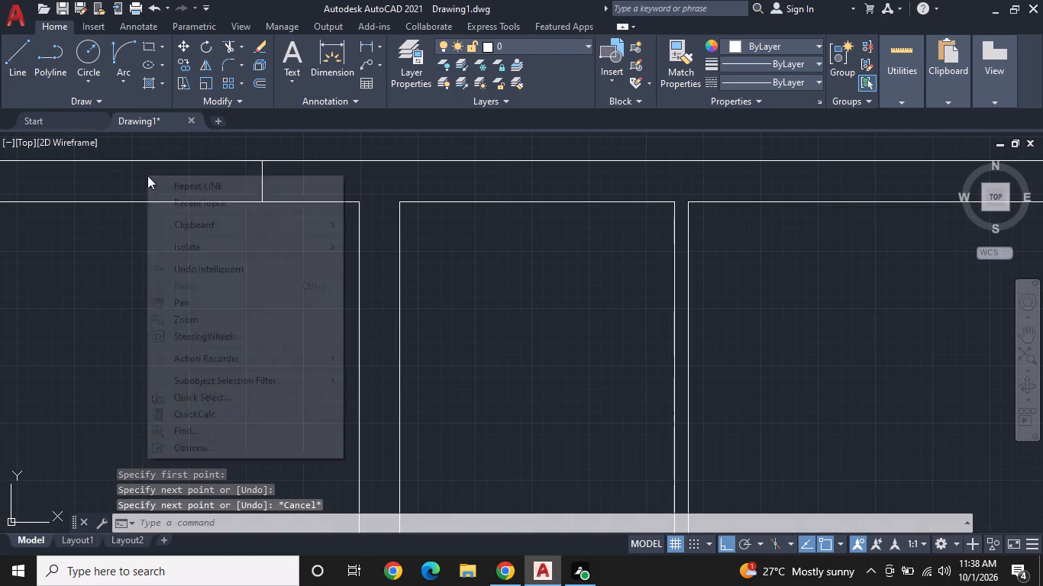
pyautogui.click(212, 187)
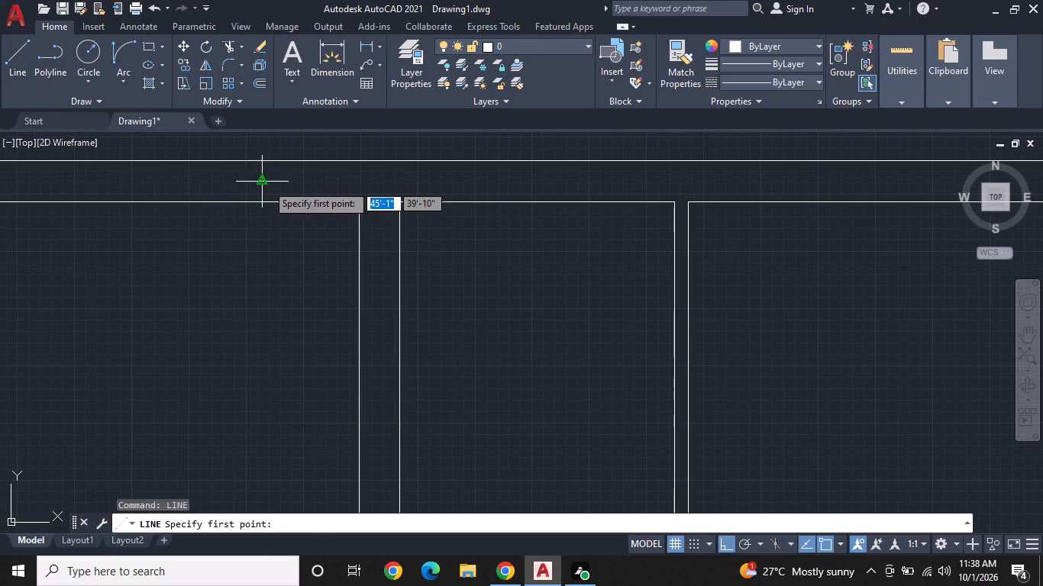
pyautogui.moveTo(266, 184); pyautogui.dragTo(250, 184)
pyautogui.moveTo(80, 191); pyautogui.dragTo(247, 192, button='middle')
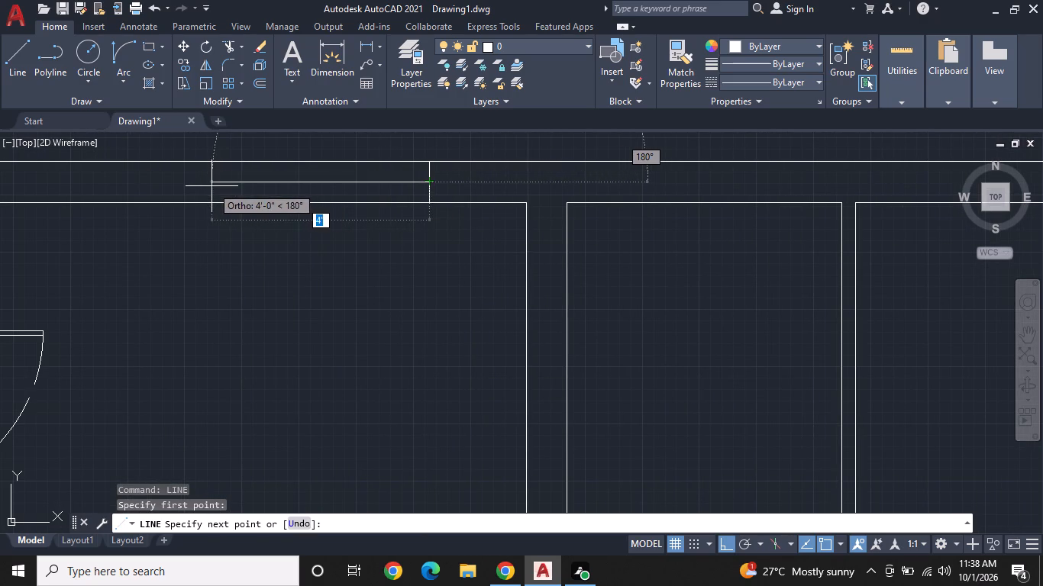
pyautogui.click(212, 186)
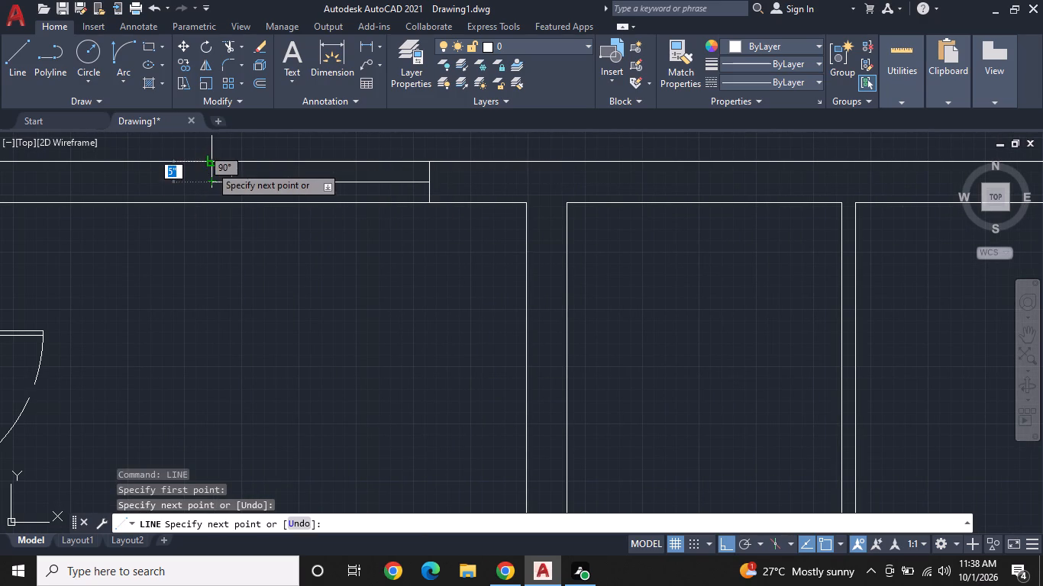
pyautogui.moveTo(210, 166); pyautogui.dragTo(217, 195)
pyautogui.click(208, 199)
pyautogui.rightClick(208, 199)
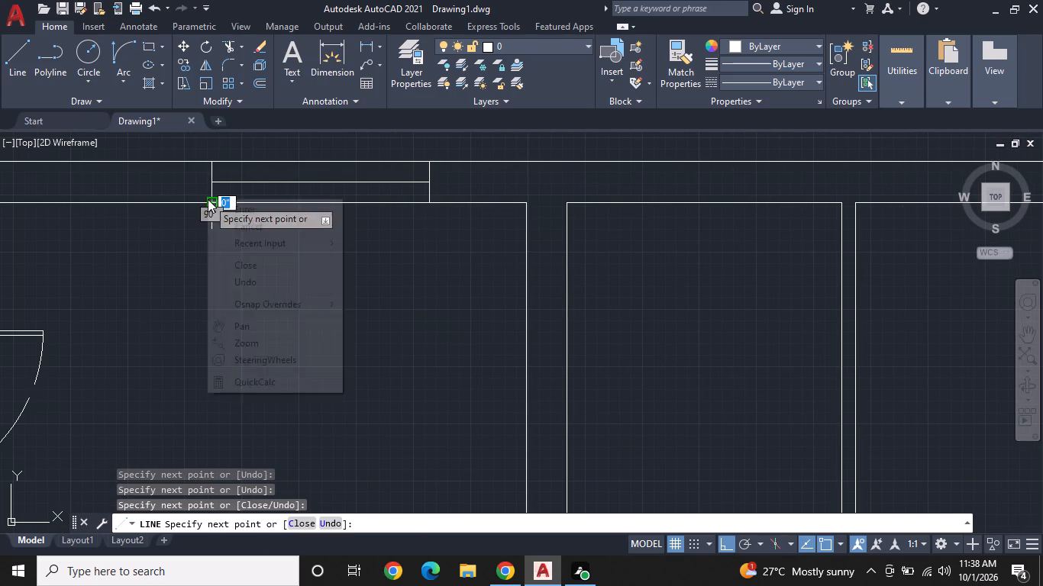
pyautogui.click(224, 219)
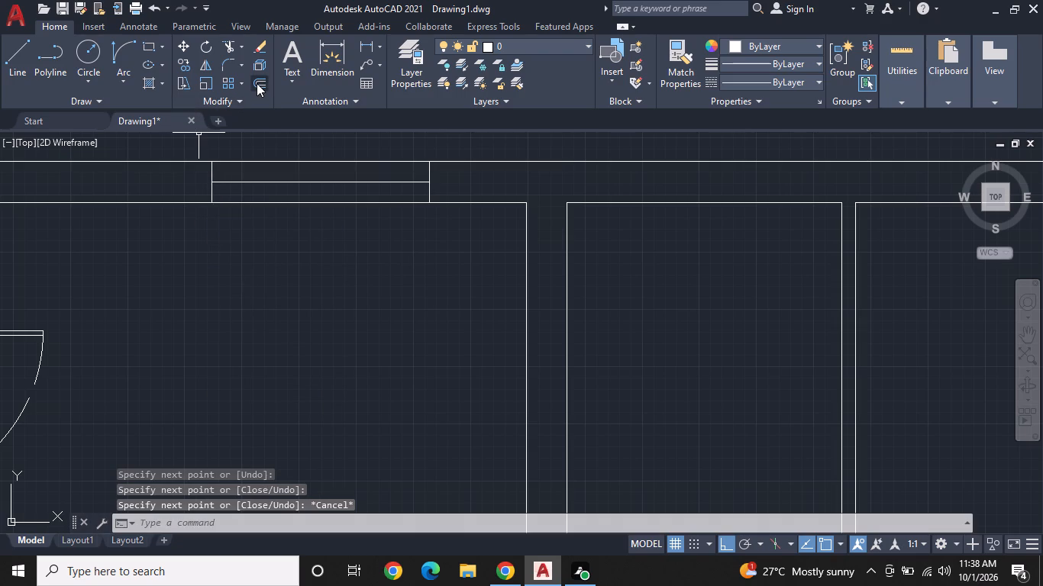
# Offset the horizontal centre line in the top wall above the upper-left room by 1" to each side.
pyautogui.click(257, 83)
pyautogui.rightClick(276, 156)
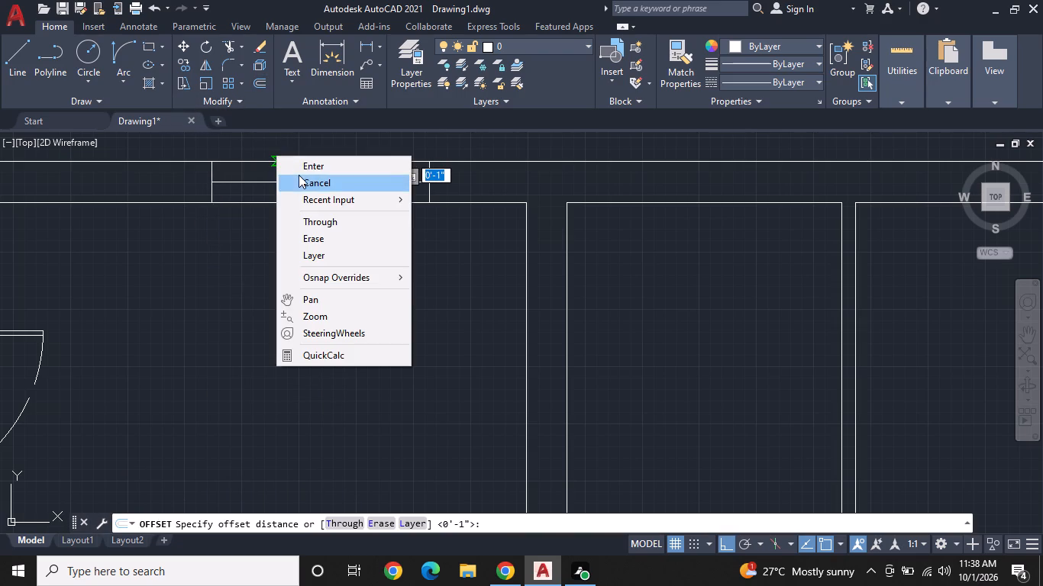
pyautogui.click(299, 169)
pyautogui.click(295, 184)
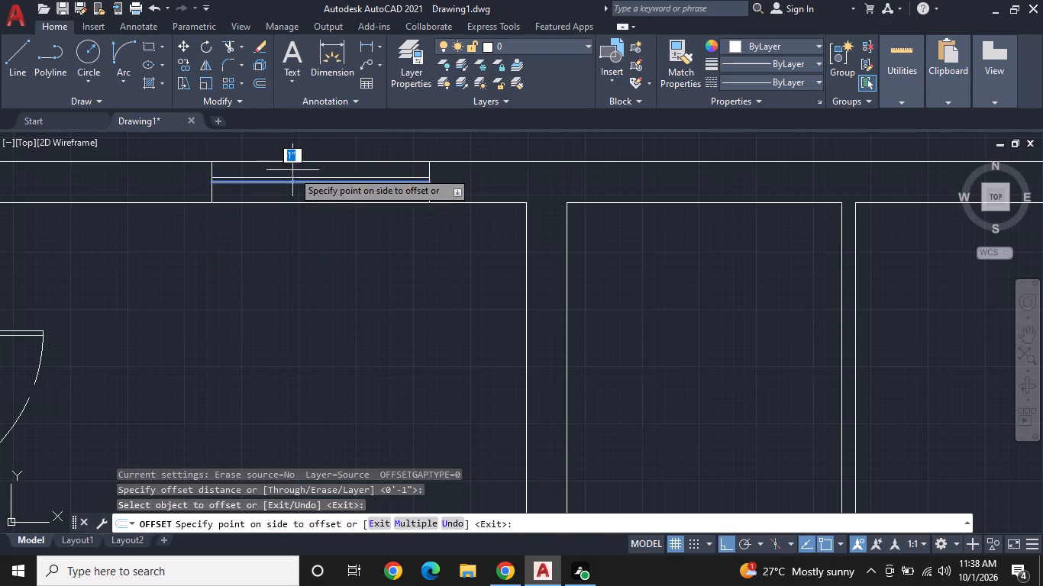
pyautogui.click(292, 170)
pyautogui.click(299, 182)
pyautogui.click(300, 192)
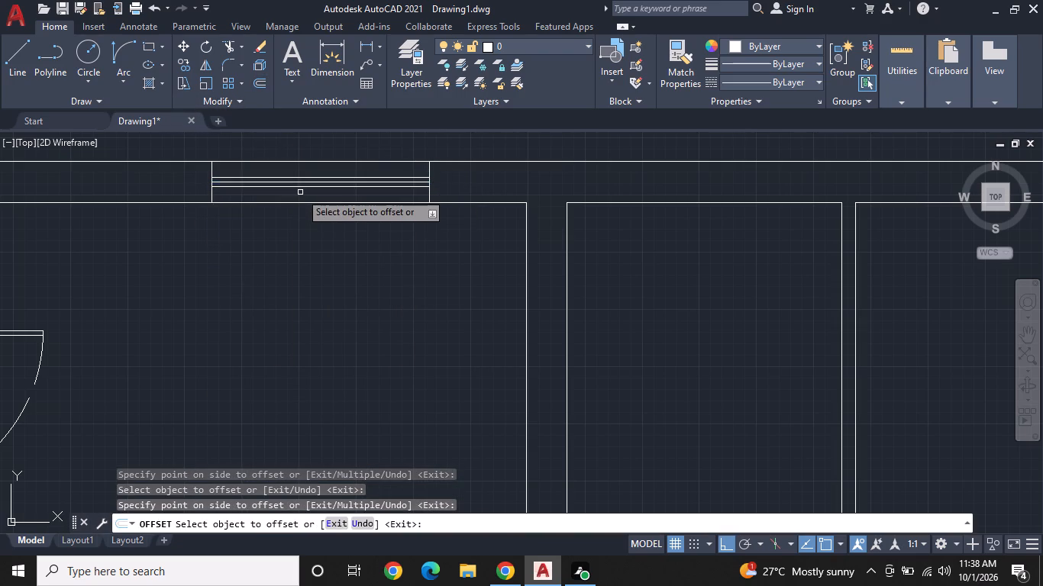
pyautogui.rightClick(299, 182)
pyautogui.click(328, 210)
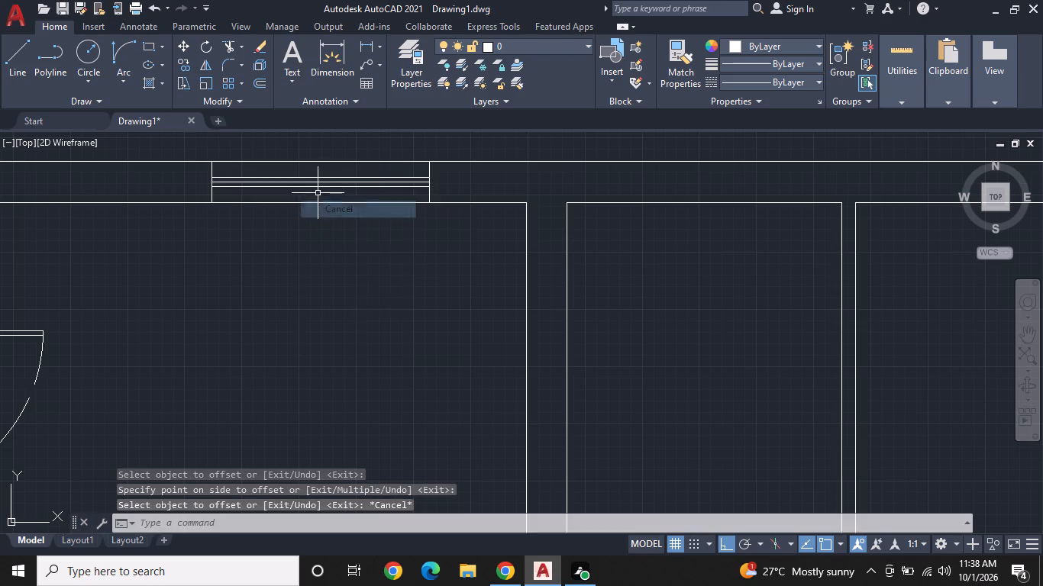
# Erase the original centre line between the offset lines in the top wall above the upper-left room.
pyautogui.scroll(2, 318, 192)
pyautogui.click(317, 164)
pyautogui.click(315, 172)
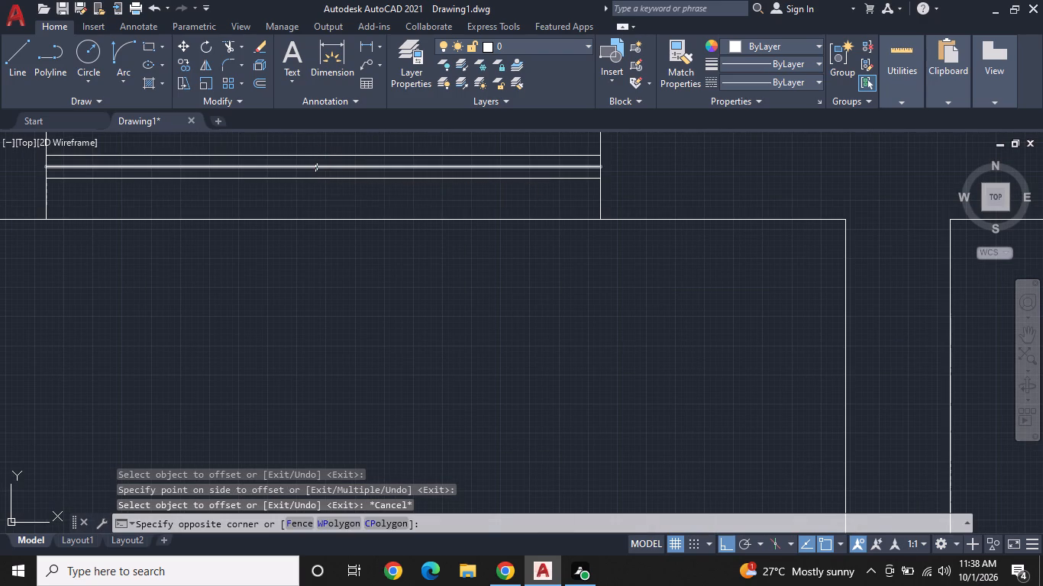
pyautogui.rightClick(315, 168)
pyautogui.click(367, 254)
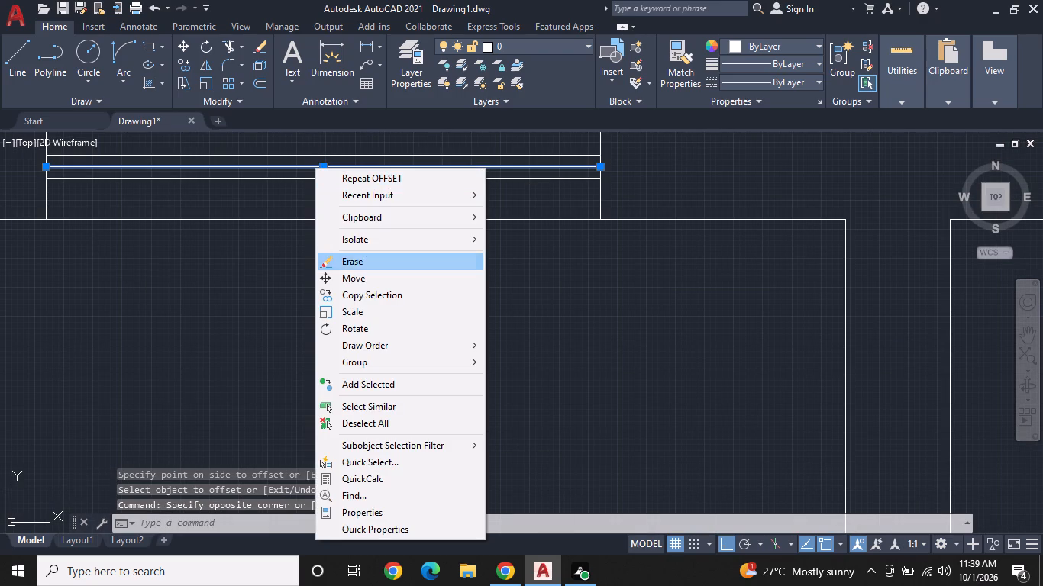
pyautogui.scroll(-2, 364, 235)
pyautogui.moveTo(412, 209); pyautogui.dragTo(215, 215, button='middle')
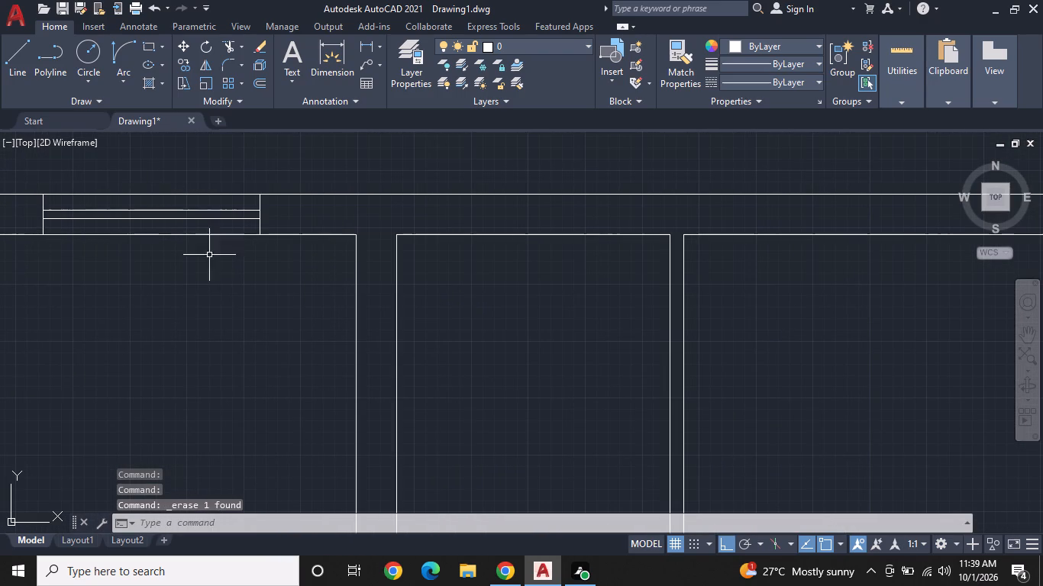
# Draw a short vertical line across both faces of the top outer wall, above the narrow room beside the upper-left room.
pyautogui.moveTo(301, 293); pyautogui.dragTo(64, 354, button='middle')
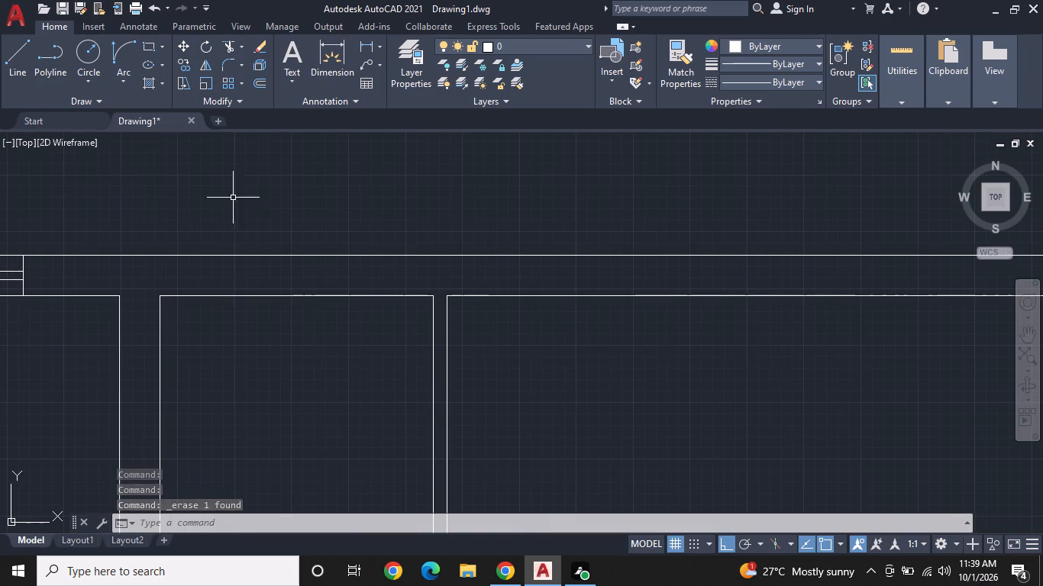
pyautogui.click(8, 53)
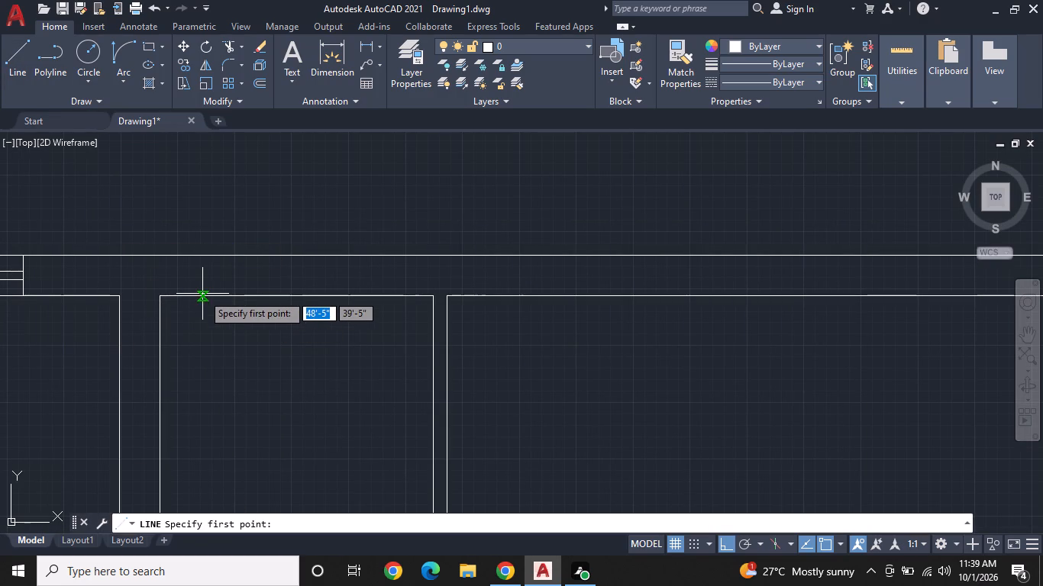
pyautogui.click(202, 295)
pyautogui.click(205, 252)
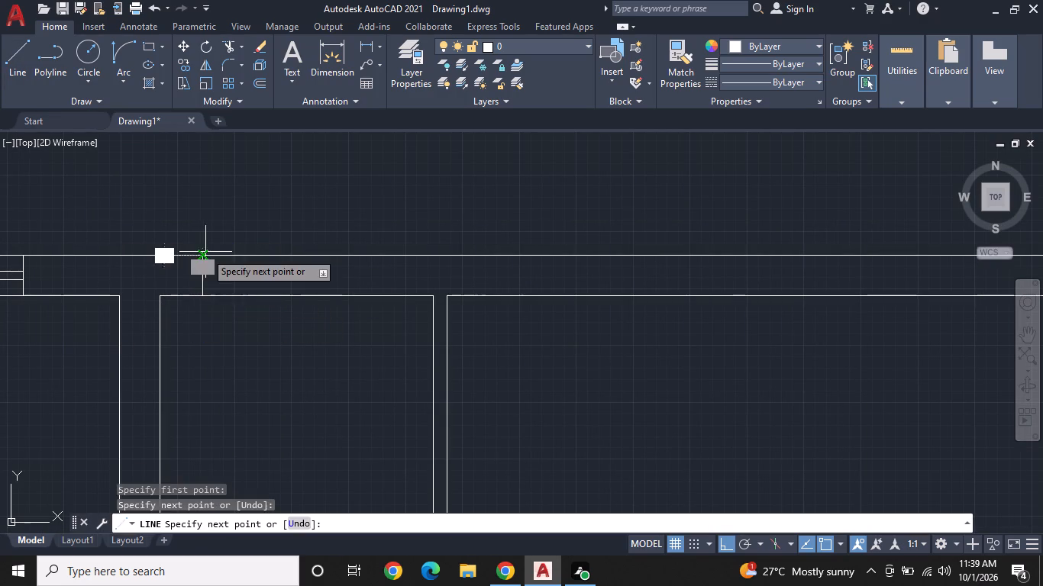
pyautogui.rightClick(205, 252)
pyautogui.click(256, 282)
# Draw a horizontal centre line about 2'-0" rightward from the short line's midpoint above the narrow room, with an end line across both wall faces.
pyautogui.rightClick(213, 274)
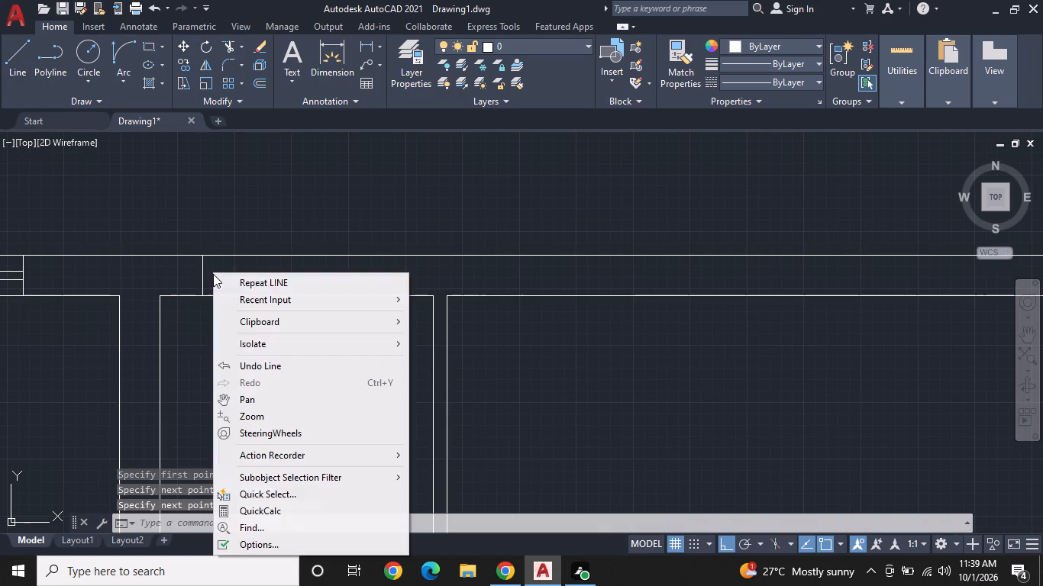
pyautogui.click(251, 284)
pyautogui.click(204, 274)
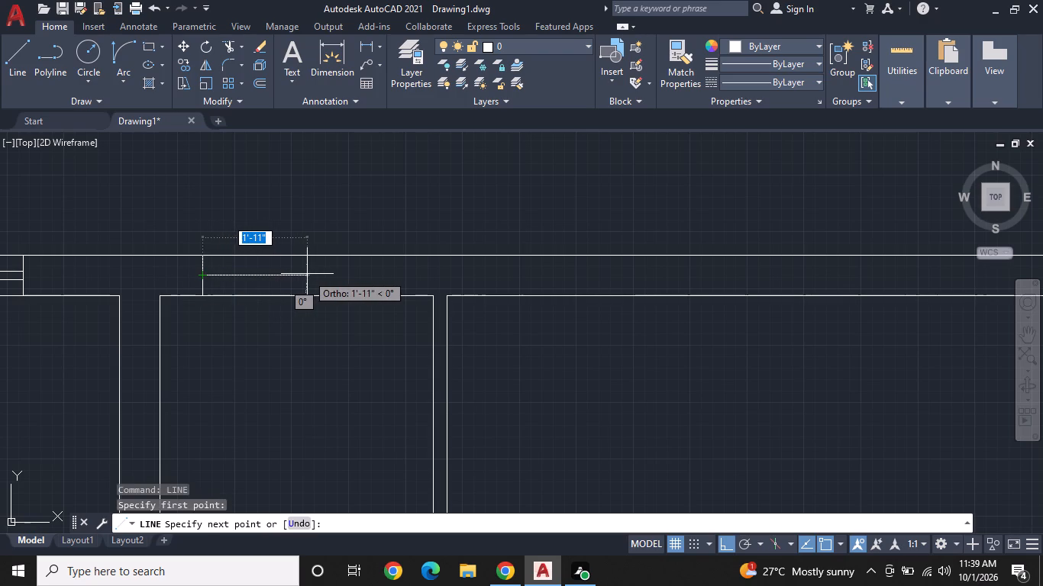
pyautogui.click(312, 274)
pyautogui.click(311, 254)
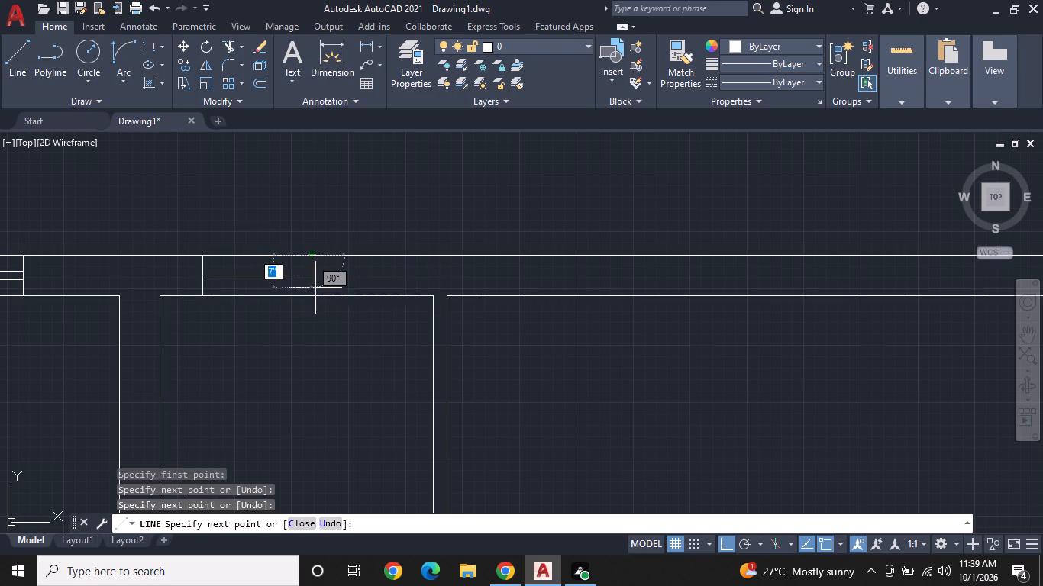
pyautogui.click(312, 295)
pyautogui.rightClick(312, 295)
pyautogui.click(354, 321)
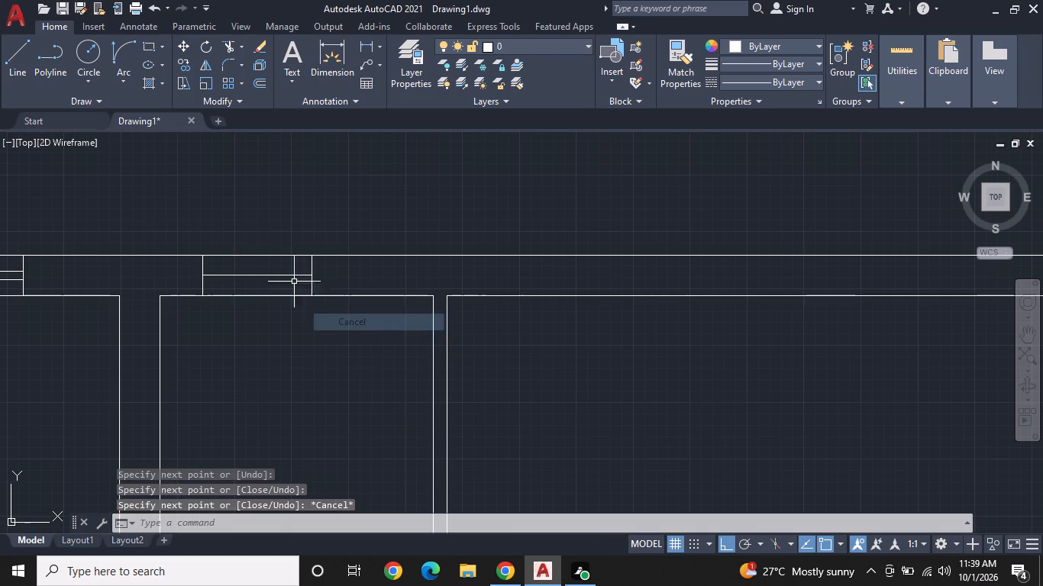
# Offset the horizontal centre line in the top wall above the narrow room by 1" to each side.
pyautogui.click(258, 79)
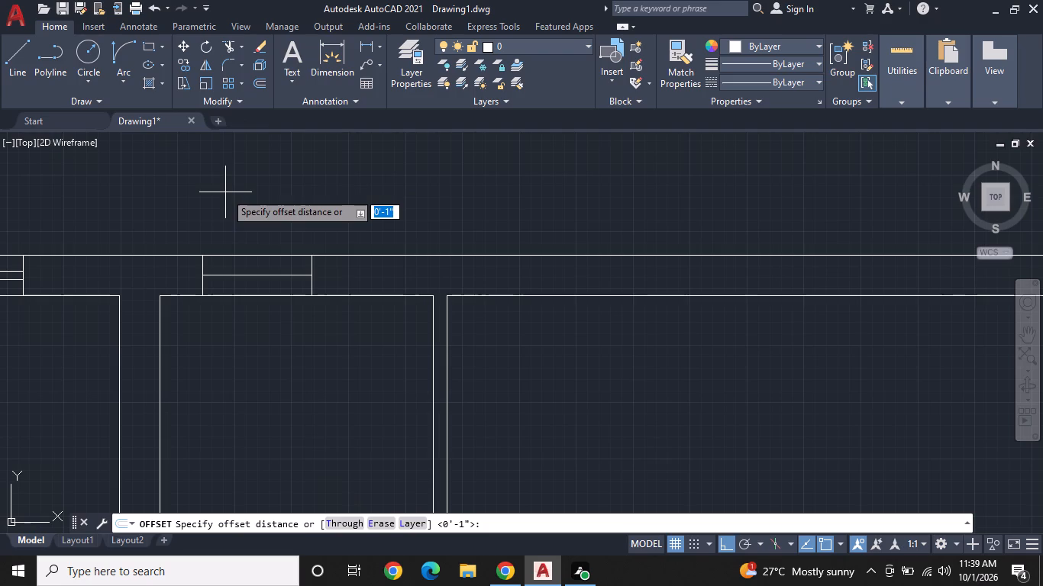
pyautogui.rightClick(225, 192)
pyautogui.click(262, 205)
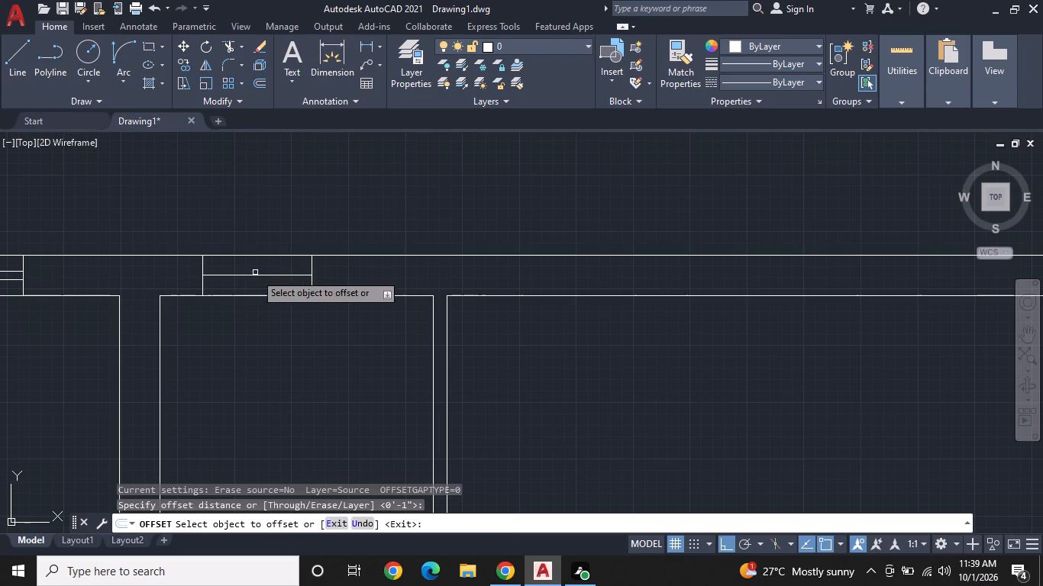
pyautogui.click(255, 276)
pyautogui.click(252, 254)
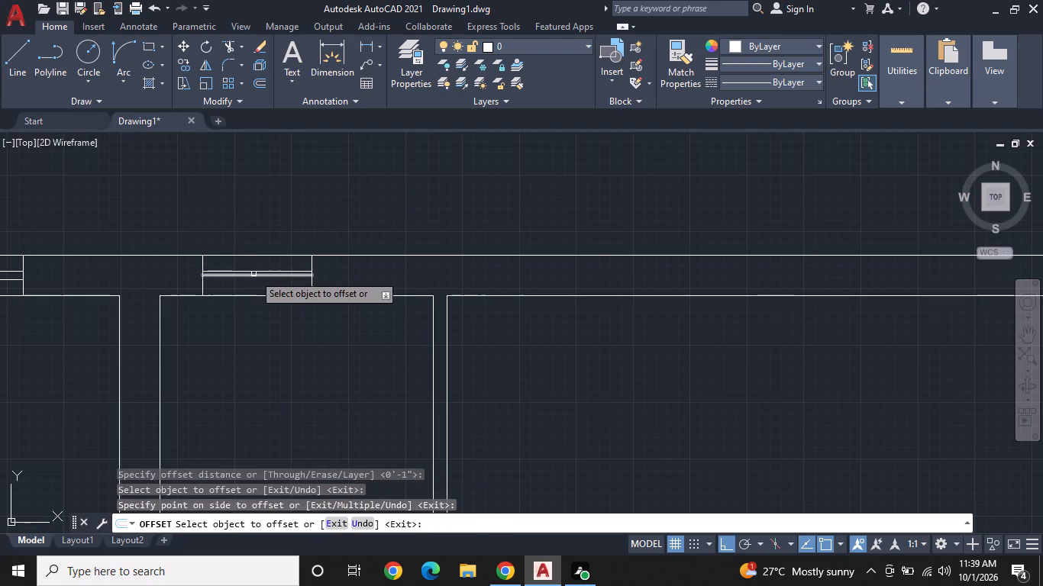
pyautogui.click(253, 274)
pyautogui.click(254, 290)
pyautogui.scroll(2, 254, 282)
pyautogui.rightClick(253, 271)
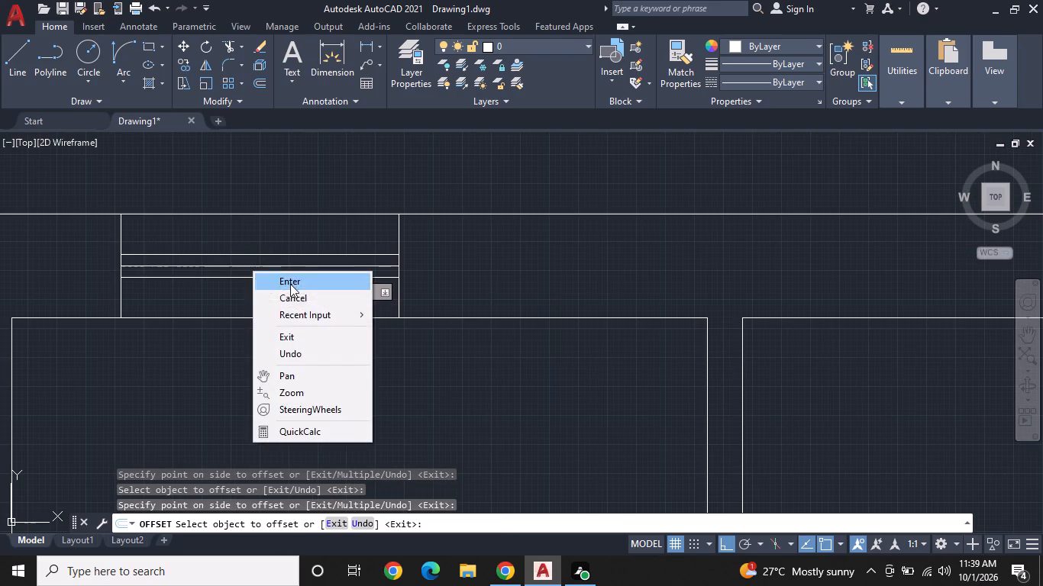
pyautogui.click(299, 296)
# Erase the original centre line between the offset lines in the top wall above the narrow room.
pyautogui.click(267, 262)
pyautogui.click(267, 271)
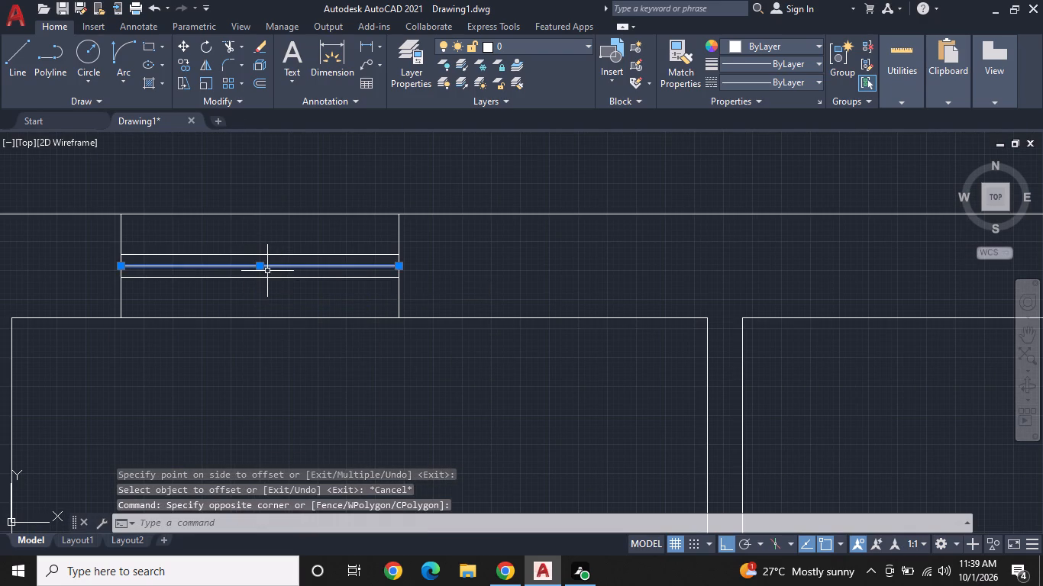
pyautogui.rightClick(267, 271)
pyautogui.click(312, 276)
# Draw a short vertical line across both faces of the top wall, above the wide room between the narrow and upper-right rooms.
pyautogui.scroll(-2, 312, 276)
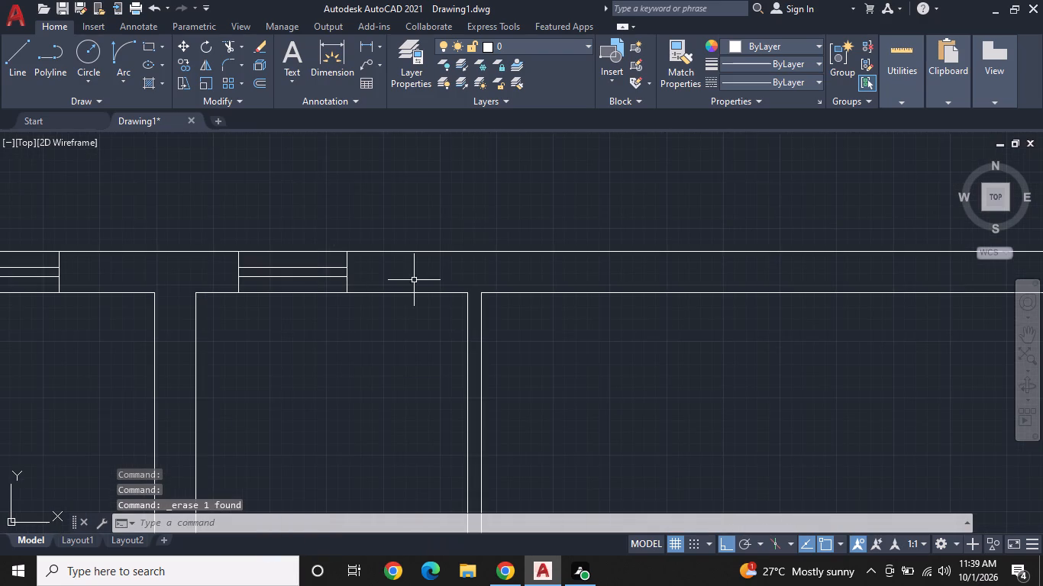
pyautogui.moveTo(413, 280); pyautogui.dragTo(187, 289, button='middle')
pyautogui.scroll(-1, 263, 287)
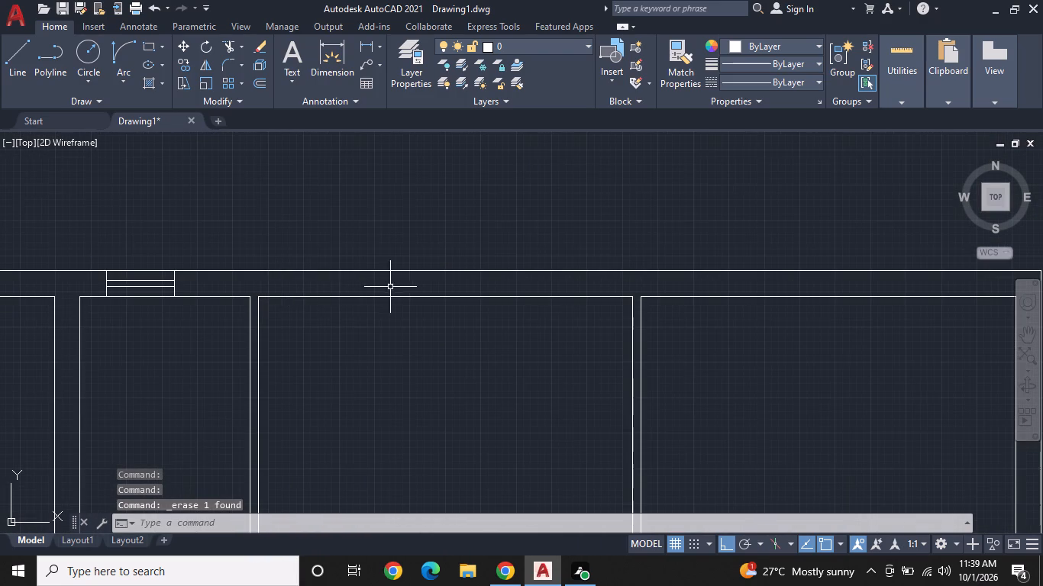
pyautogui.moveTo(386, 288); pyautogui.dragTo(223, 285, button='middle')
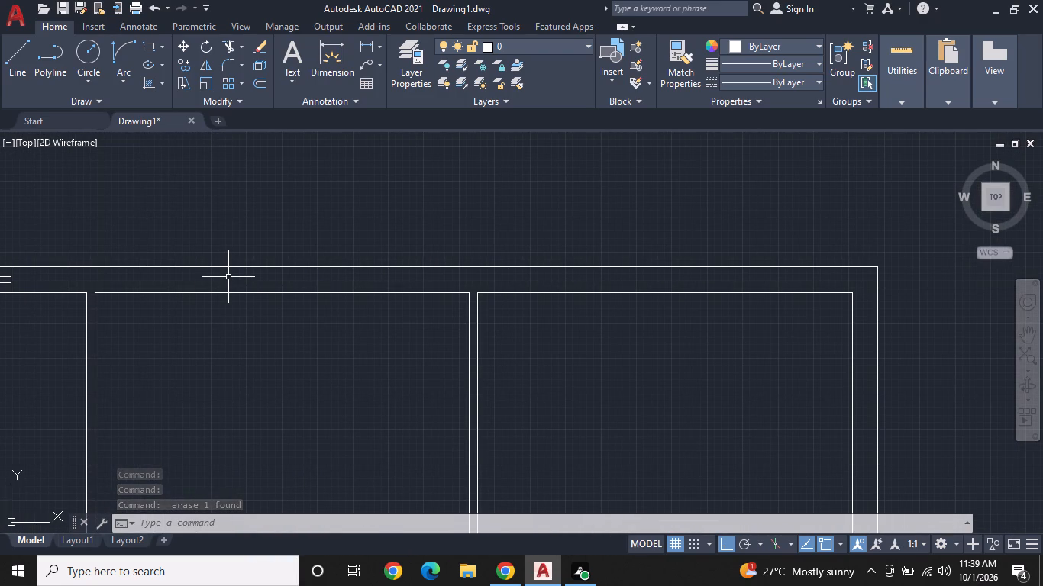
pyautogui.moveTo(228, 277); pyautogui.dragTo(266, 259, button='middle')
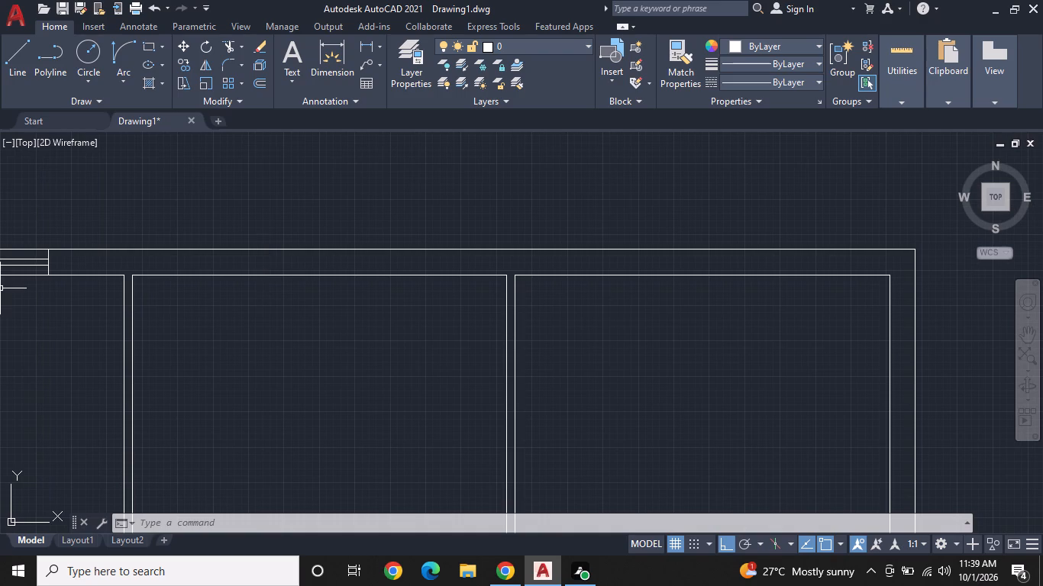
pyautogui.click(9, 60)
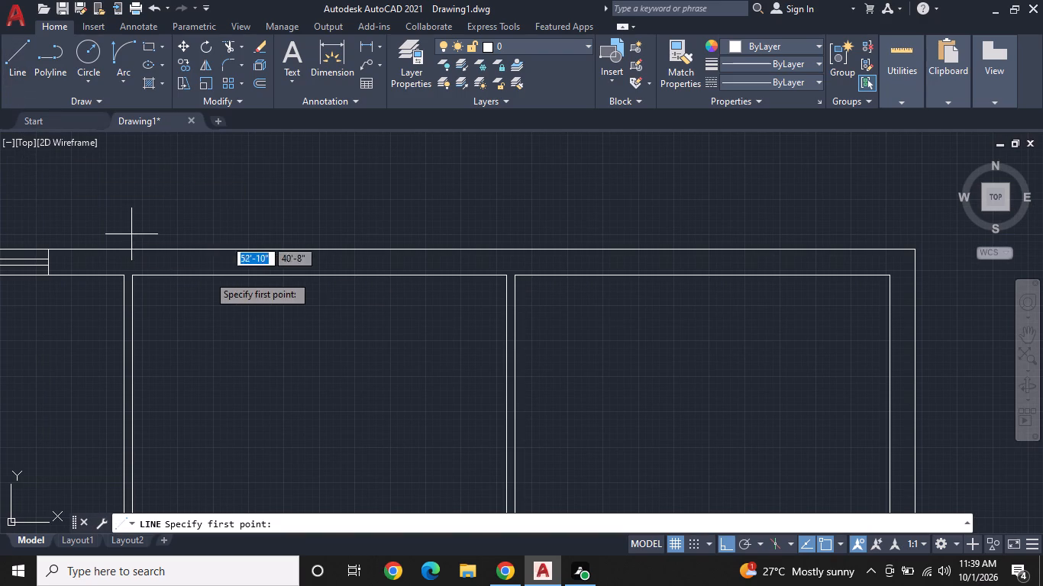
pyautogui.click(231, 250)
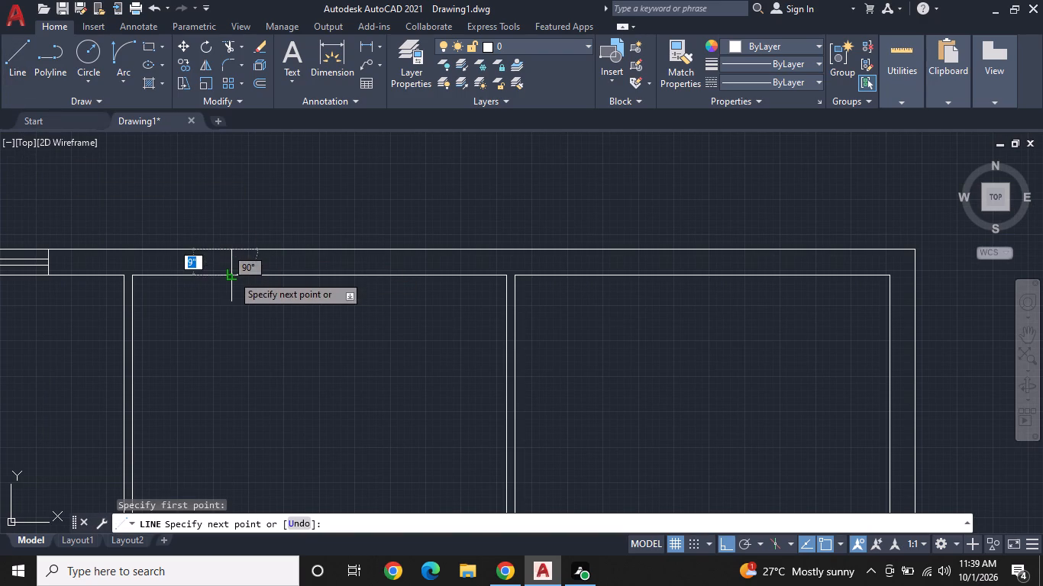
pyautogui.click(232, 275)
pyautogui.rightClick(231, 275)
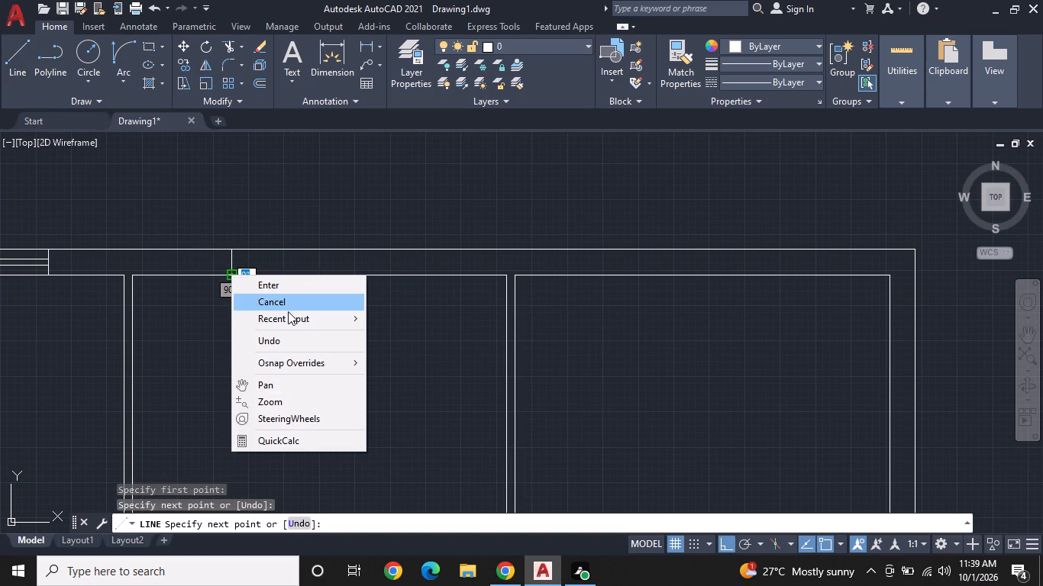
pyautogui.click(289, 307)
# Draw a horizontal centre line 4'-0" rightward from the short line's midpoint above the wide middle room, with an end line across both wall faces.
pyautogui.scroll(1, 237, 266)
pyautogui.rightClick(237, 266)
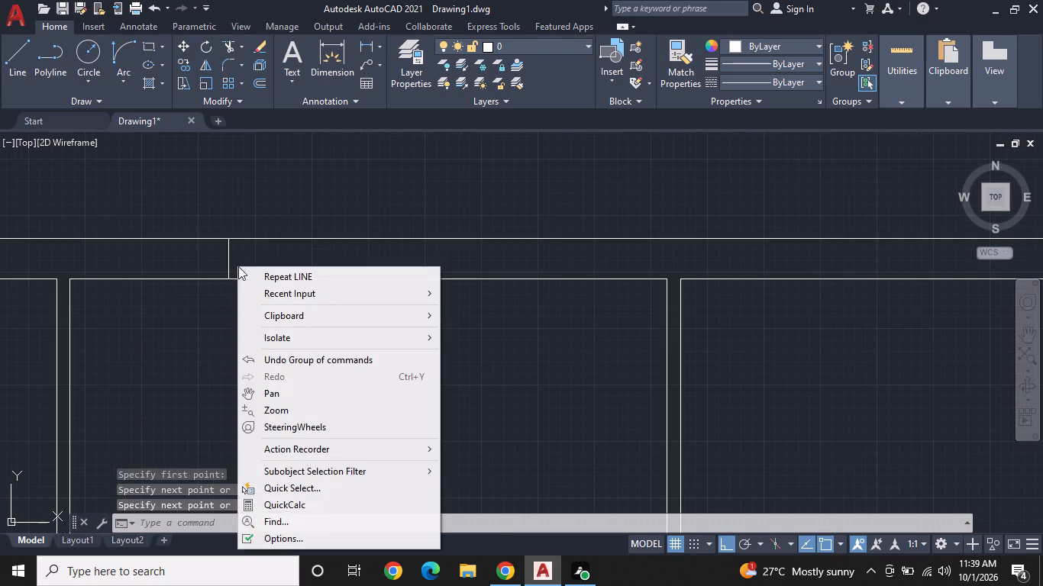
pyautogui.click(276, 272)
pyautogui.click(228, 261)
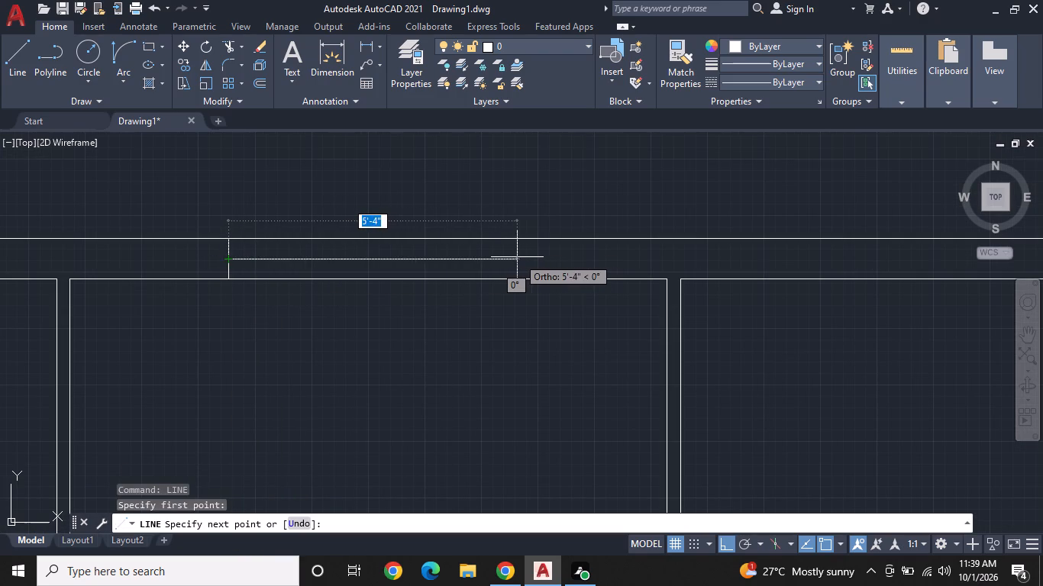
pyautogui.click(444, 266)
pyautogui.click(439, 241)
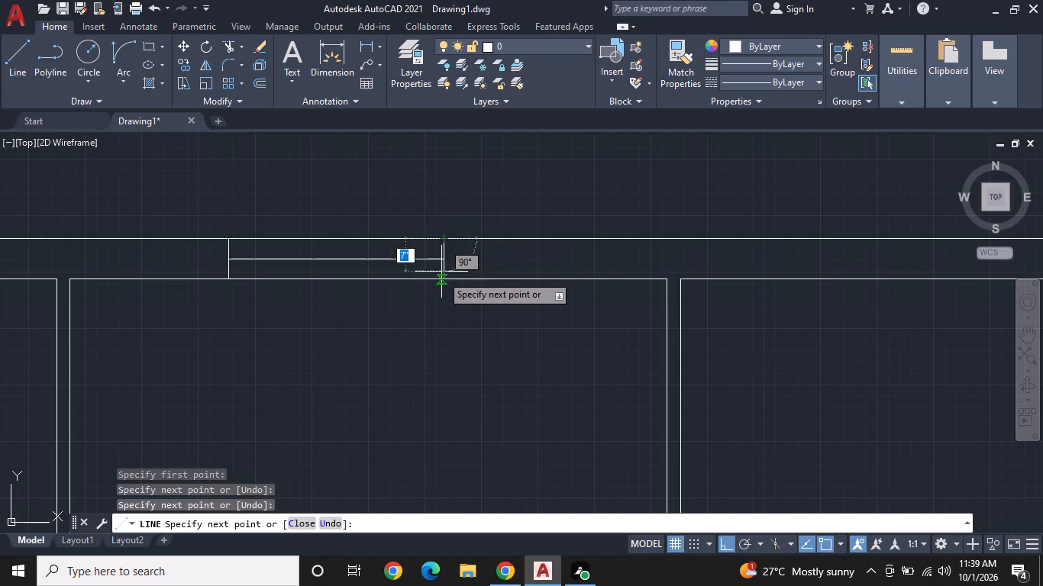
pyautogui.click(443, 277)
pyautogui.rightClick(443, 277)
pyautogui.click(482, 301)
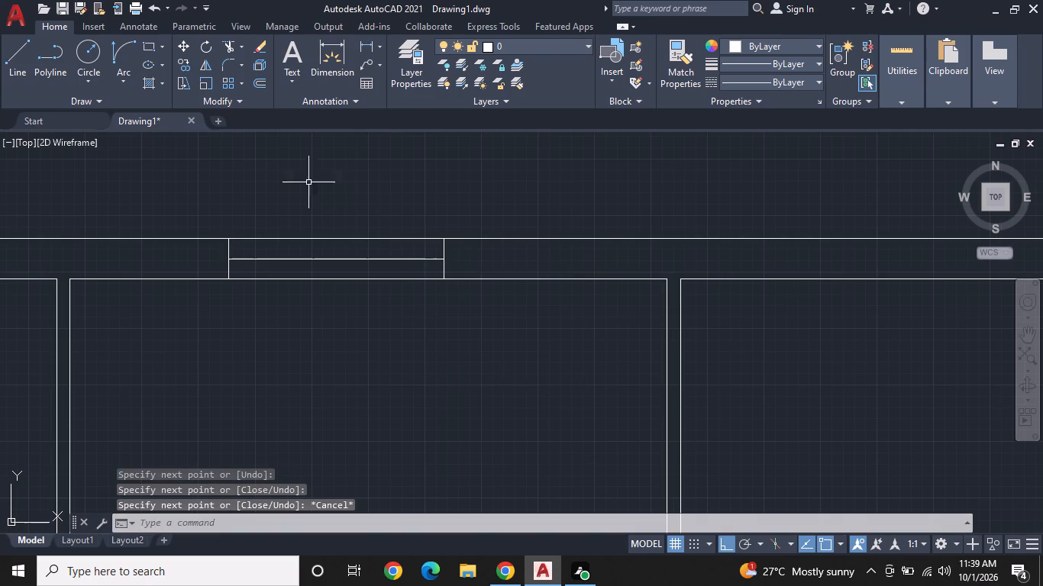
# Offset the 4'-0" horizontal centre line in the top wall above the wide middle room by 1" to each side.
pyautogui.click(253, 81)
pyautogui.rightClick(305, 290)
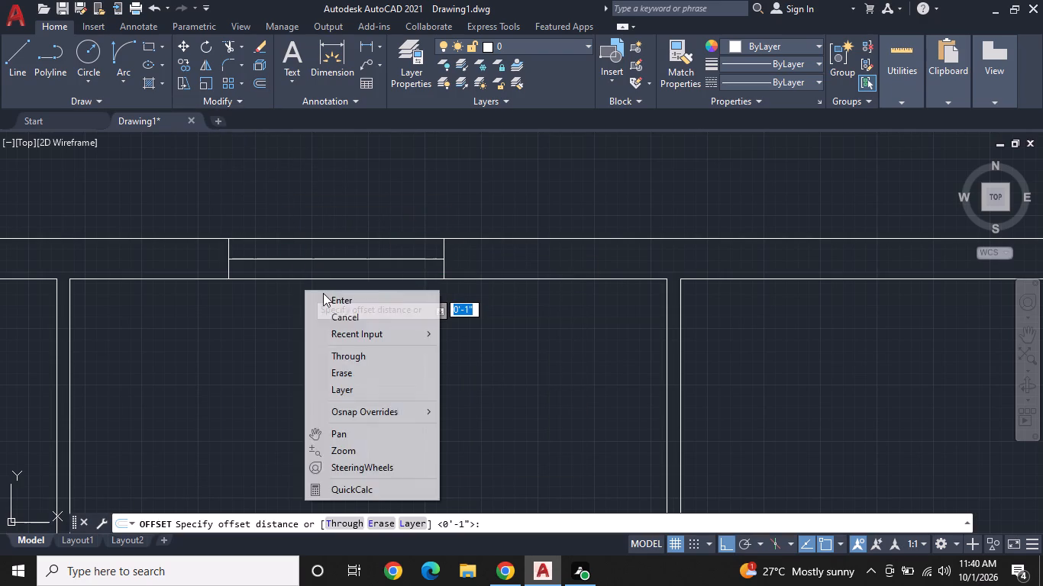
pyautogui.click(345, 301)
pyautogui.click(344, 261)
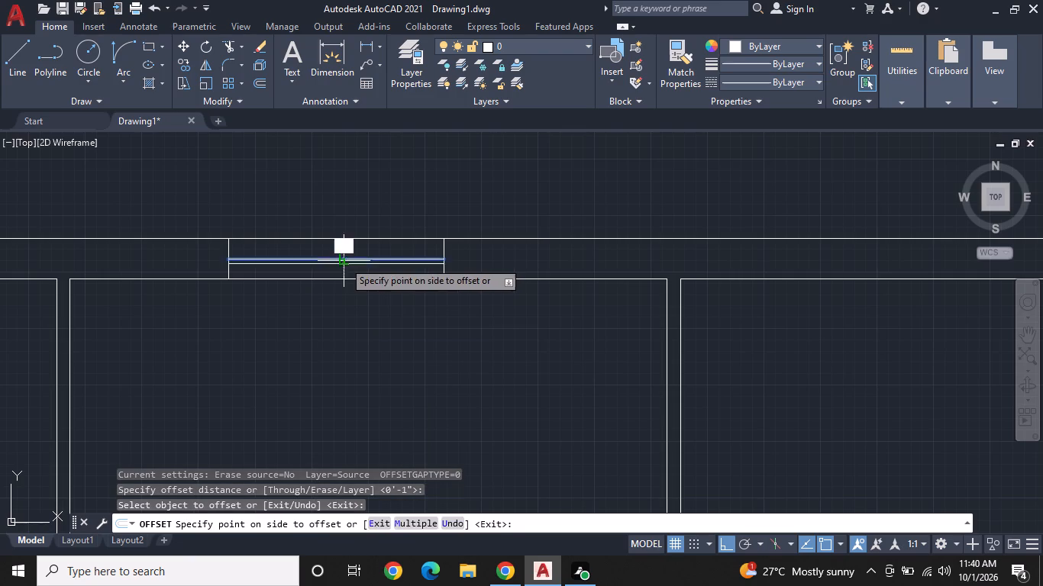
pyautogui.click(351, 233)
pyautogui.click(336, 258)
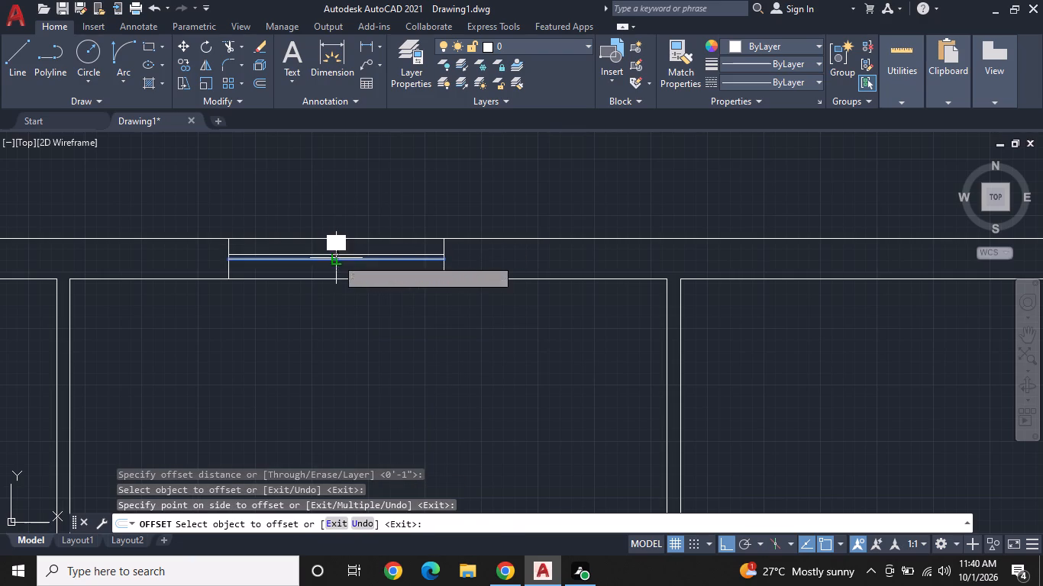
pyautogui.click(333, 276)
pyautogui.rightClick(333, 276)
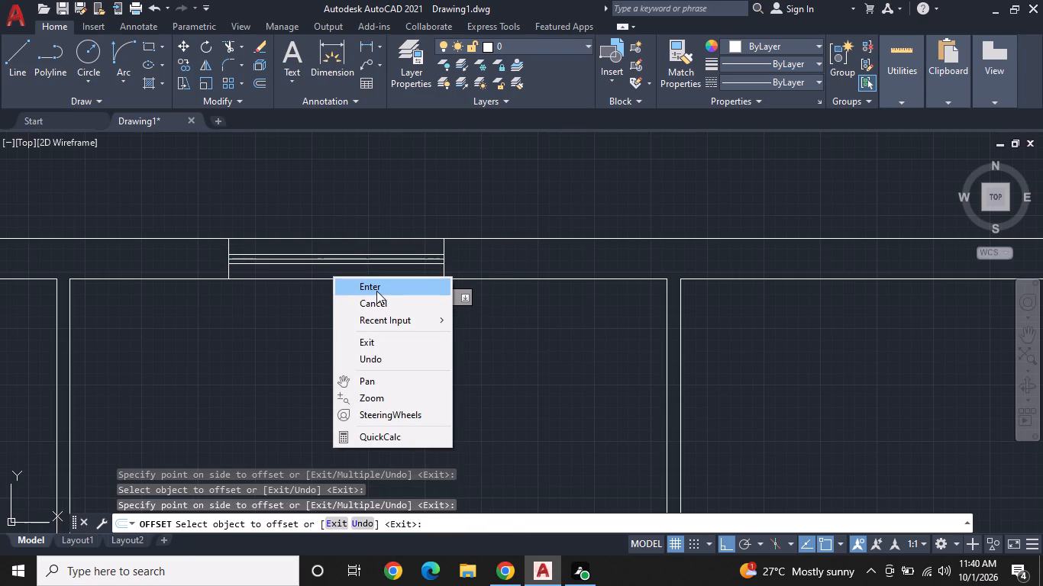
pyautogui.click(376, 298)
# Erase the original centre line between the offset lines in the top wall above the wide middle room.
pyautogui.scroll(1, 361, 269)
pyautogui.click(357, 255)
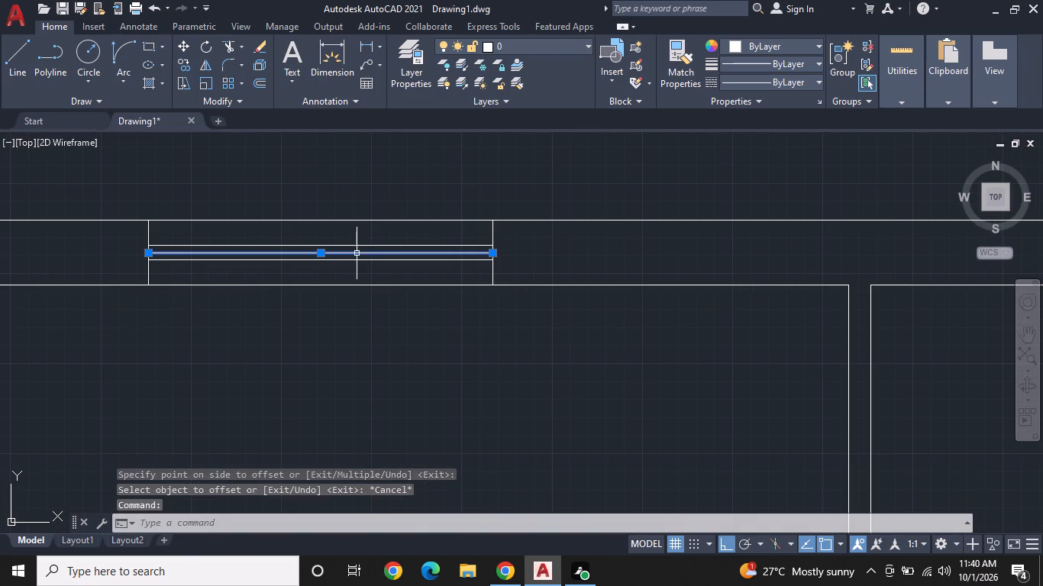
pyautogui.rightClick(357, 250)
pyautogui.click(394, 279)
# Draw a short vertical line across both faces of the top outer wall, above the upper-right room near its left-hand corner.
pyautogui.scroll(-1, 401, 279)
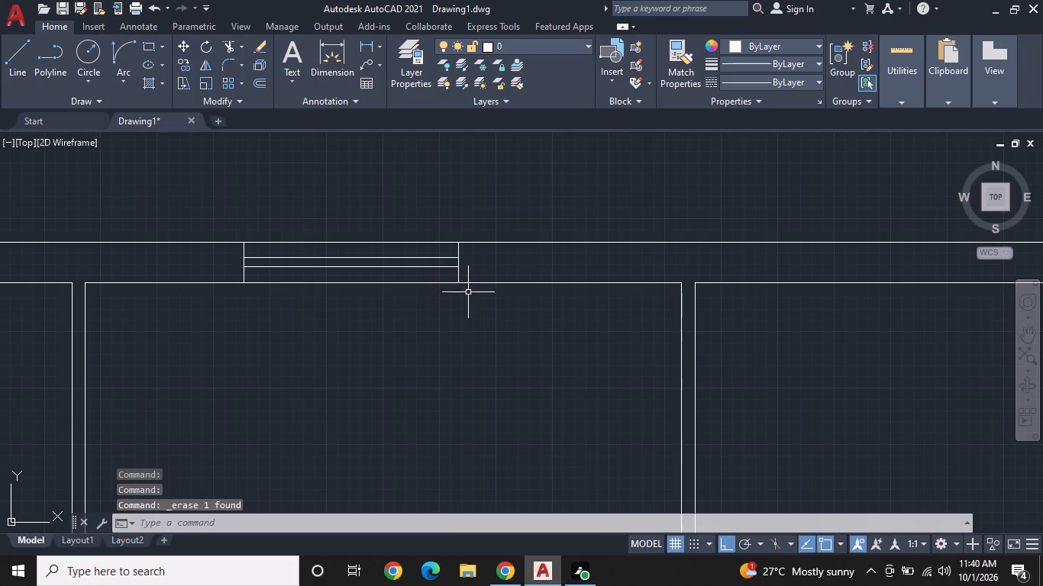
pyautogui.moveTo(468, 292); pyautogui.dragTo(250, 311, button='middle')
pyautogui.scroll(-1, 376, 310)
pyautogui.moveTo(447, 307); pyautogui.dragTo(316, 332, button='middle')
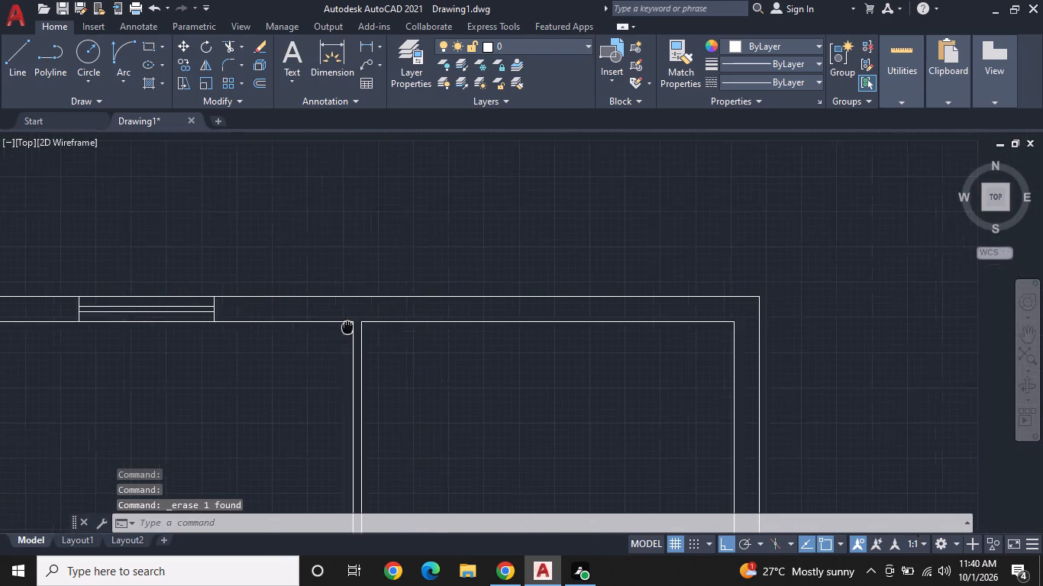
pyautogui.moveTo(316, 332); pyautogui.dragTo(249, 346, button='middle')
pyautogui.moveTo(334, 347); pyautogui.dragTo(328, 327, button='middle')
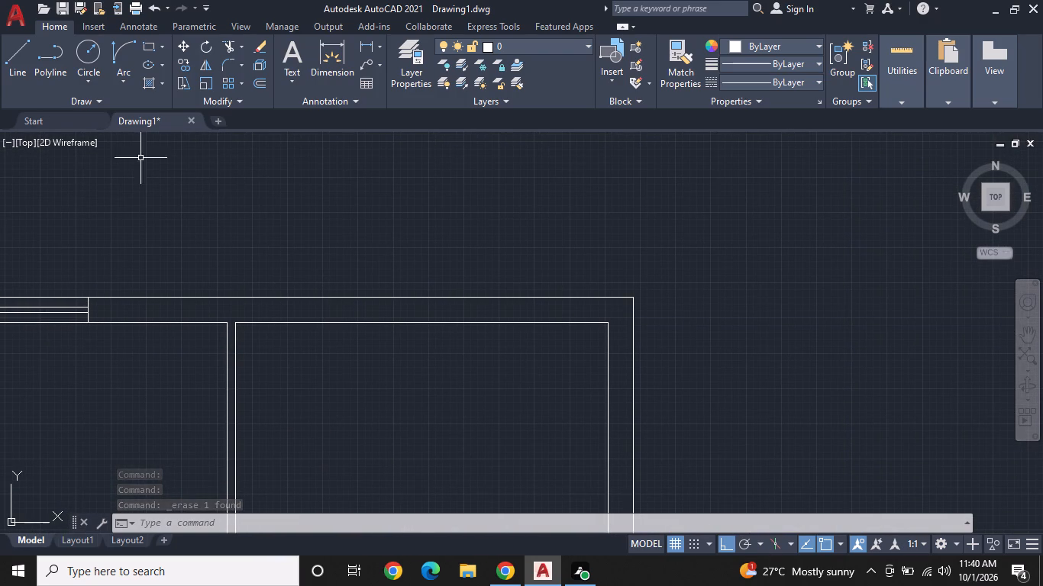
pyautogui.click(18, 43)
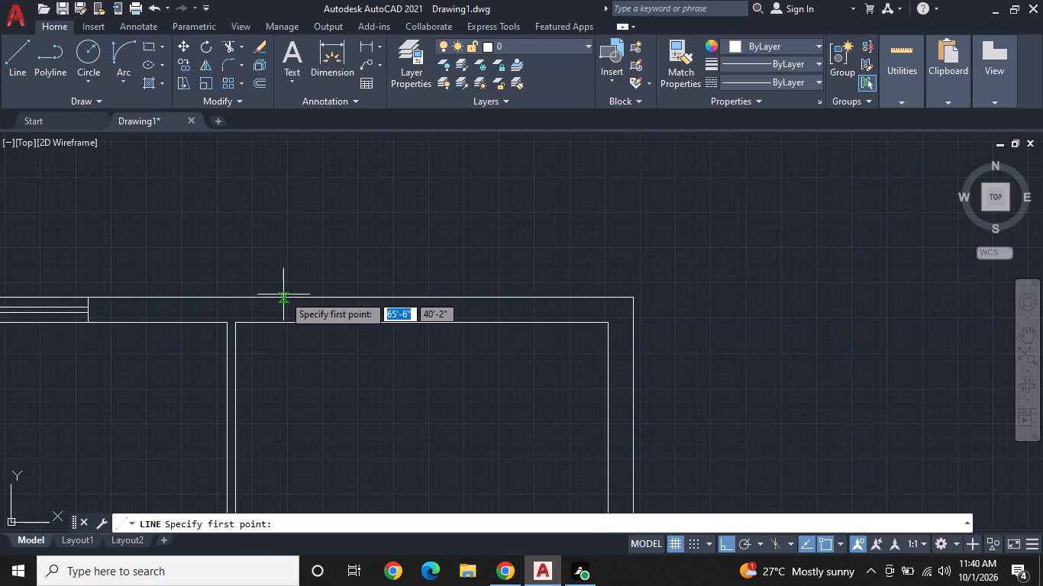
pyautogui.moveTo(283, 295); pyautogui.dragTo(283, 302)
pyautogui.click(285, 321)
pyautogui.rightClick(285, 321)
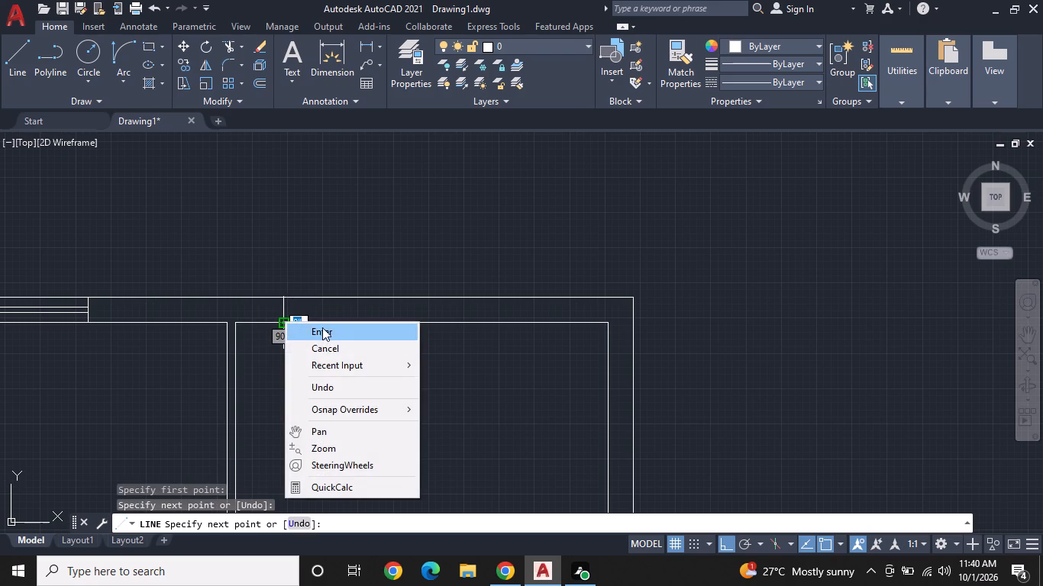
pyautogui.click(327, 331)
# Draw a horizontal centre line 3'-0" rightward from the short line's midpoint above the upper-right room, with an end line across both wall faces.
pyautogui.rightClick(297, 319)
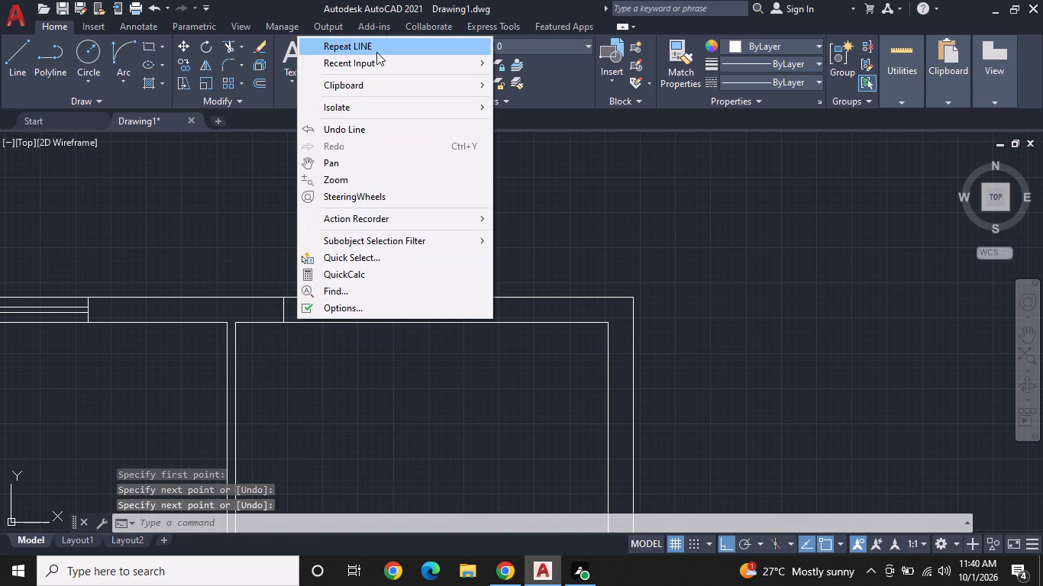
pyautogui.click(376, 52)
pyautogui.click(287, 311)
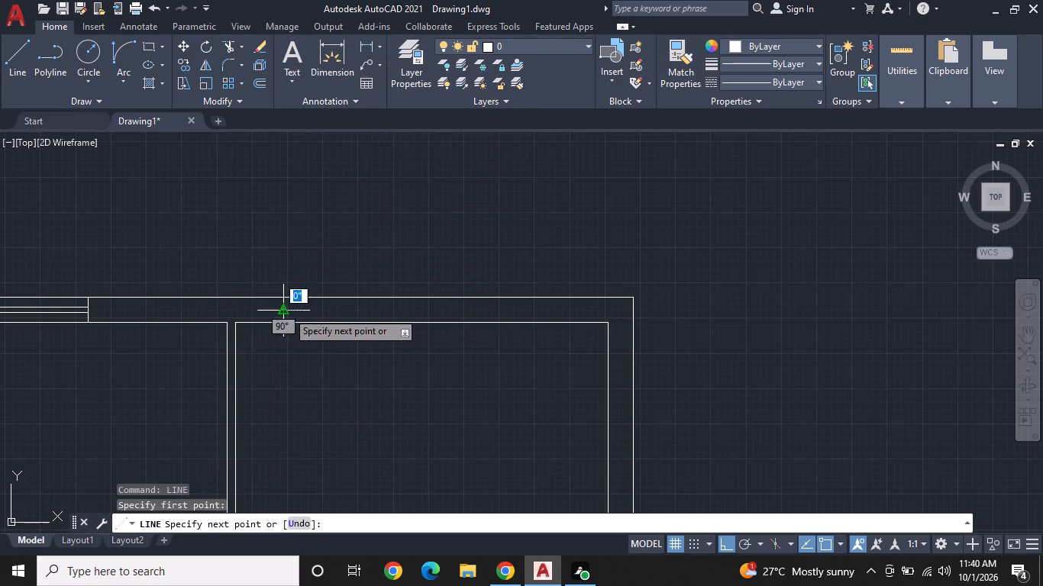
pyautogui.click(386, 311)
pyautogui.click(388, 300)
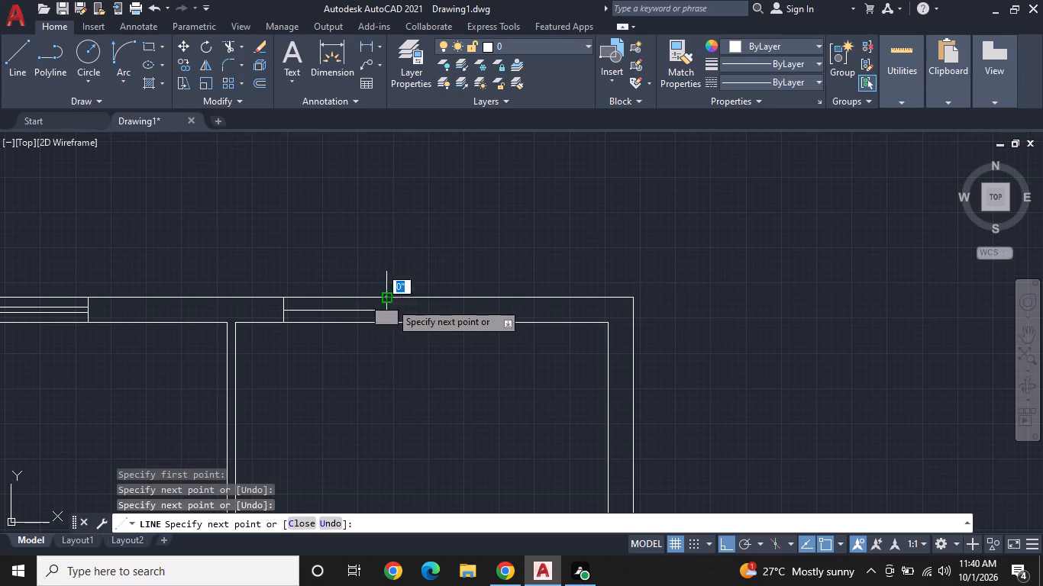
pyautogui.click(392, 321)
pyautogui.rightClick(387, 317)
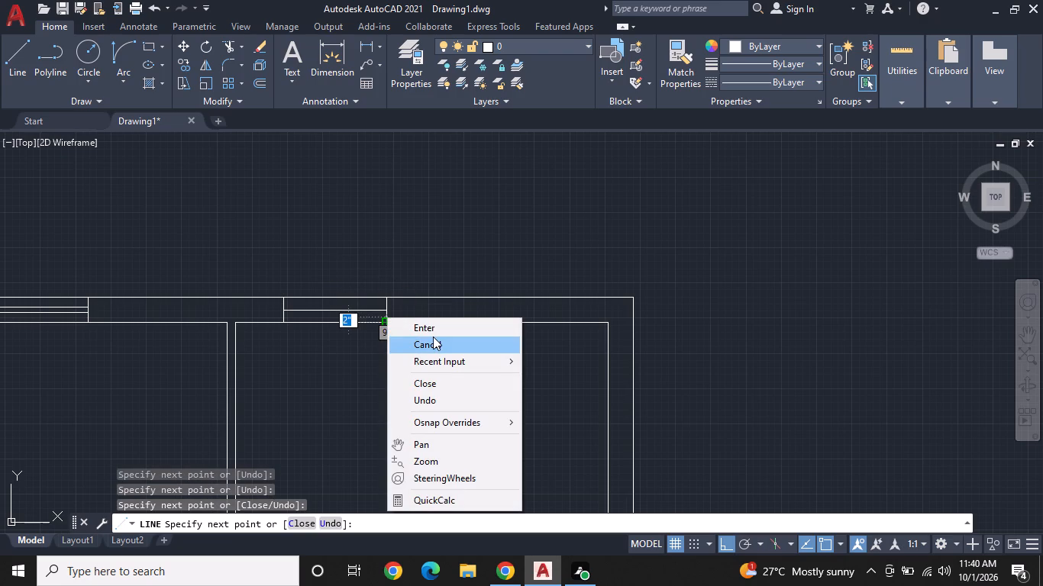
pyautogui.click(430, 336)
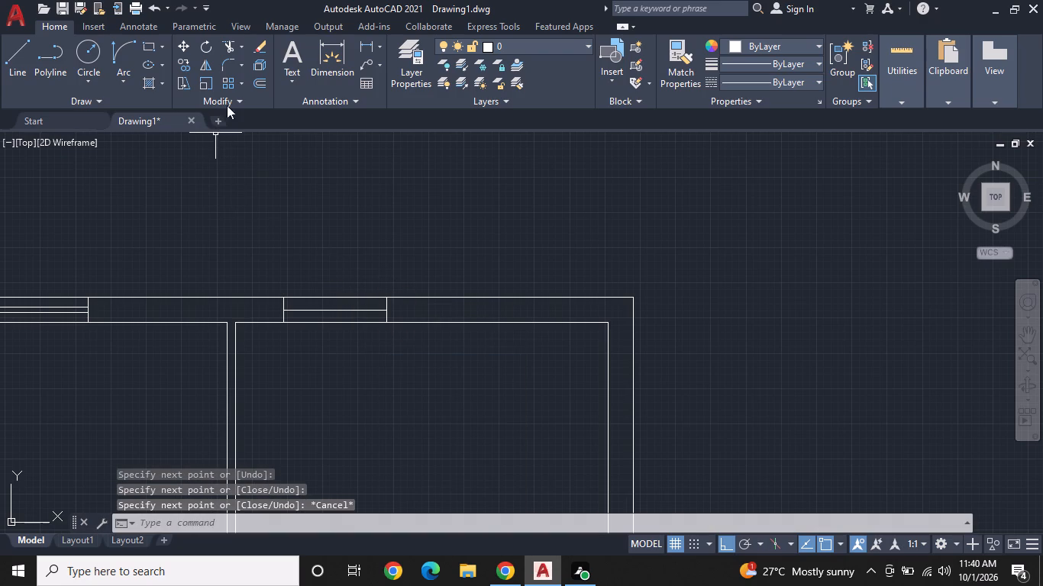
# Offset the 3'-0" horizontal centre line in the top wall above the upper-right room by 1" to each side.
pyautogui.click(250, 83)
pyautogui.rightClick(271, 176)
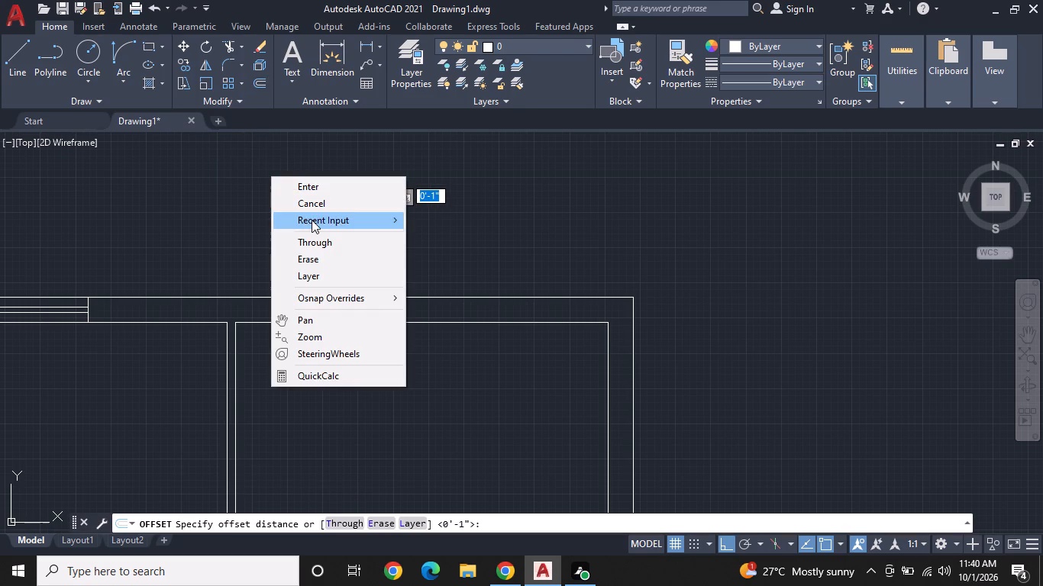
pyautogui.click(314, 185)
pyautogui.click(322, 310)
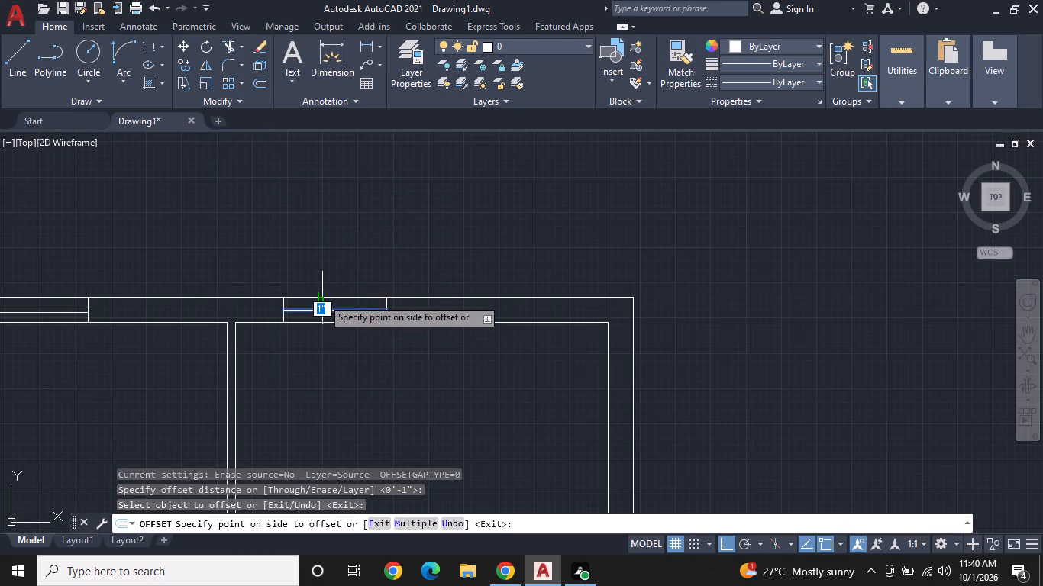
pyautogui.click(322, 298)
pyautogui.scroll(2, 336, 317)
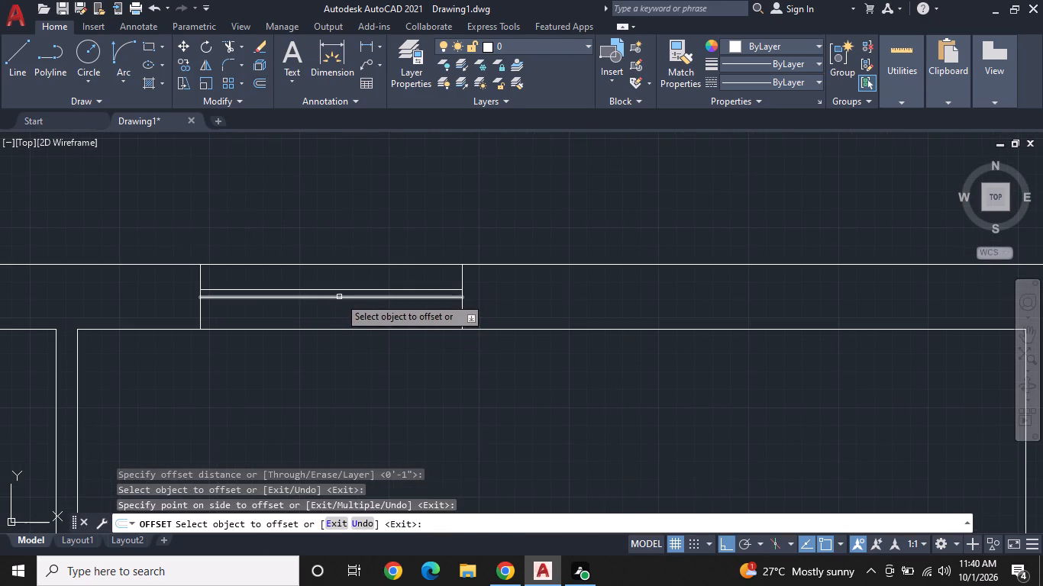
pyautogui.click(339, 297)
pyautogui.click(347, 320)
pyautogui.rightClick(347, 318)
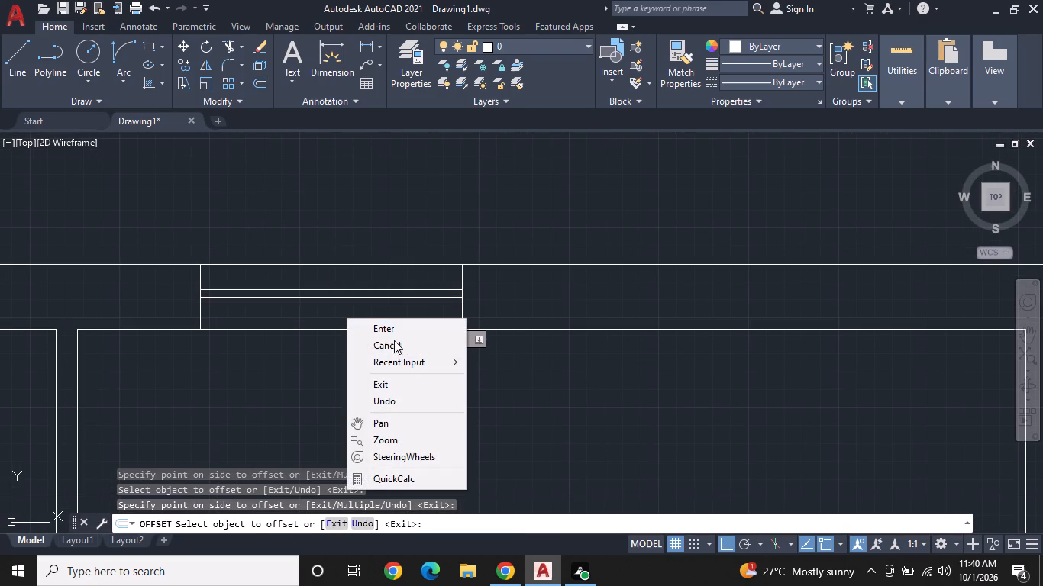
pyautogui.click(394, 340)
# Erase the original centre line between the offset lines in the top wall above the upper-right room.
pyautogui.click(341, 298)
pyautogui.rightClick(341, 298)
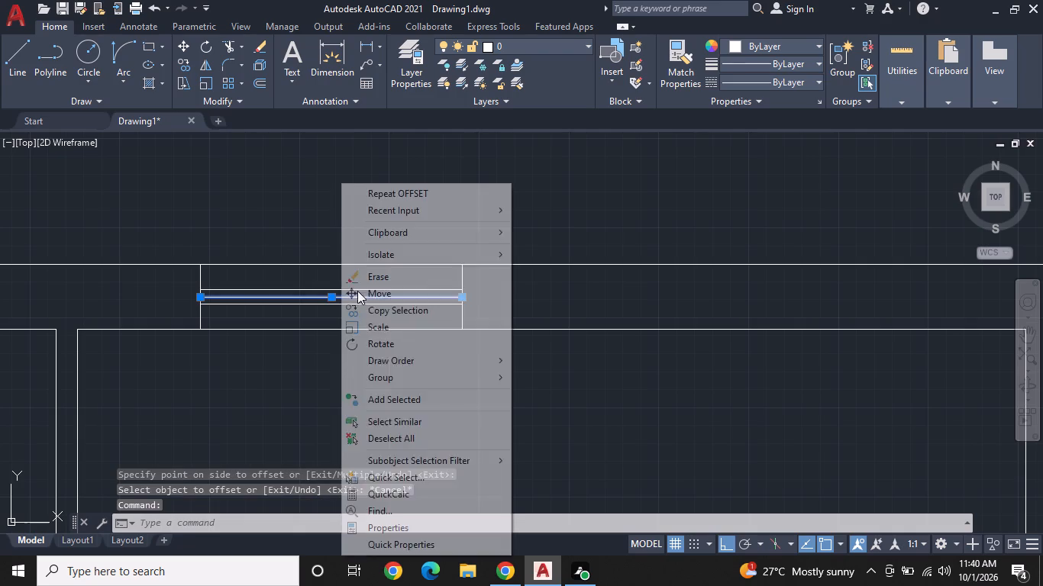
pyautogui.click(384, 276)
# Draw a short horizontal line across both faces of the right outer wall, near the upper-right room's lower corner.
pyautogui.scroll(-2, 384, 277)
pyautogui.moveTo(444, 330); pyautogui.dragTo(376, 320, button='middle')
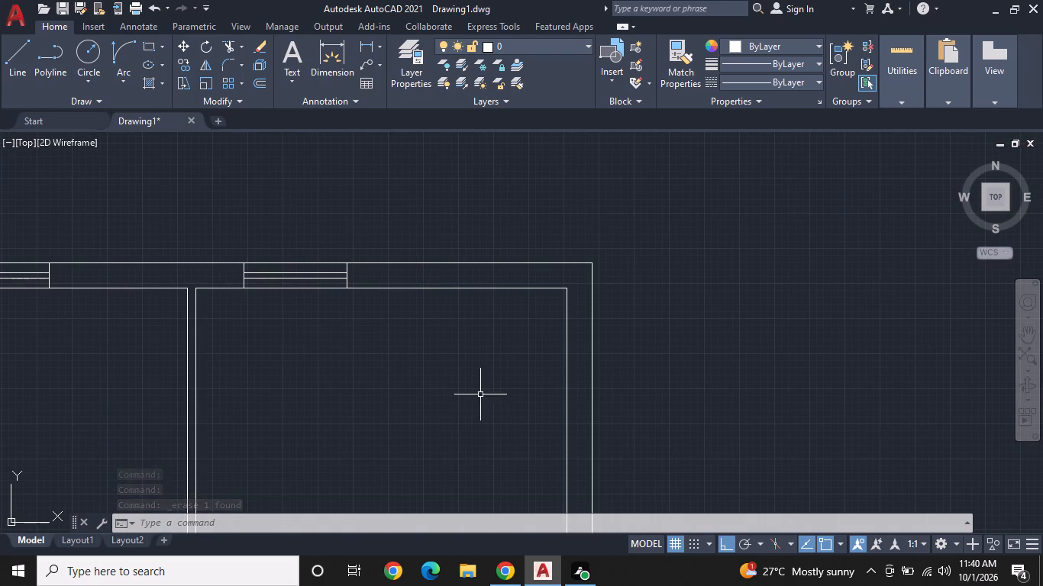
pyautogui.moveTo(443, 379); pyautogui.dragTo(271, 206, button='middle')
pyautogui.scroll(-1, 279, 224)
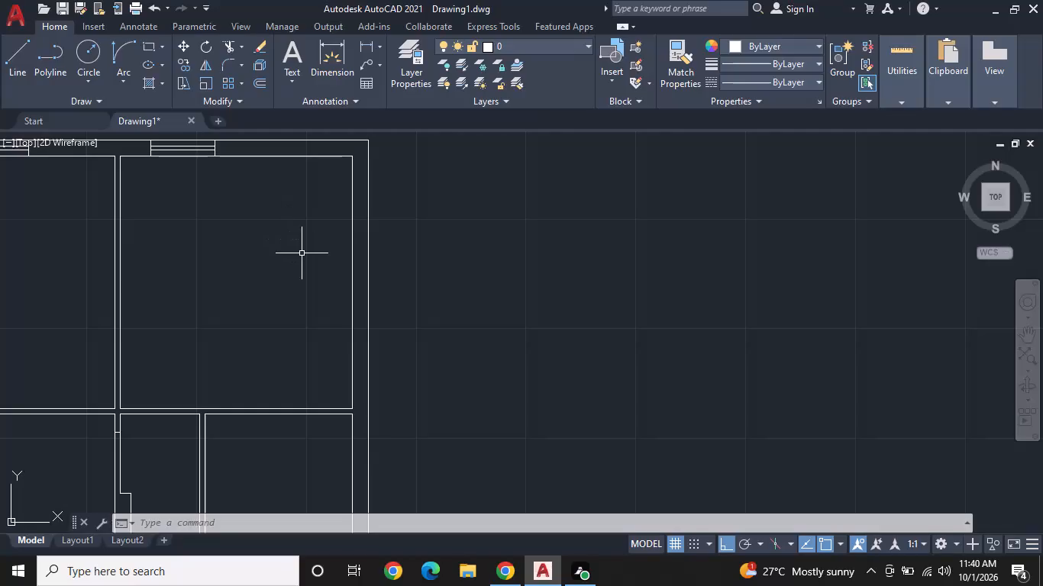
pyautogui.moveTo(302, 253); pyautogui.dragTo(241, 275, button='middle')
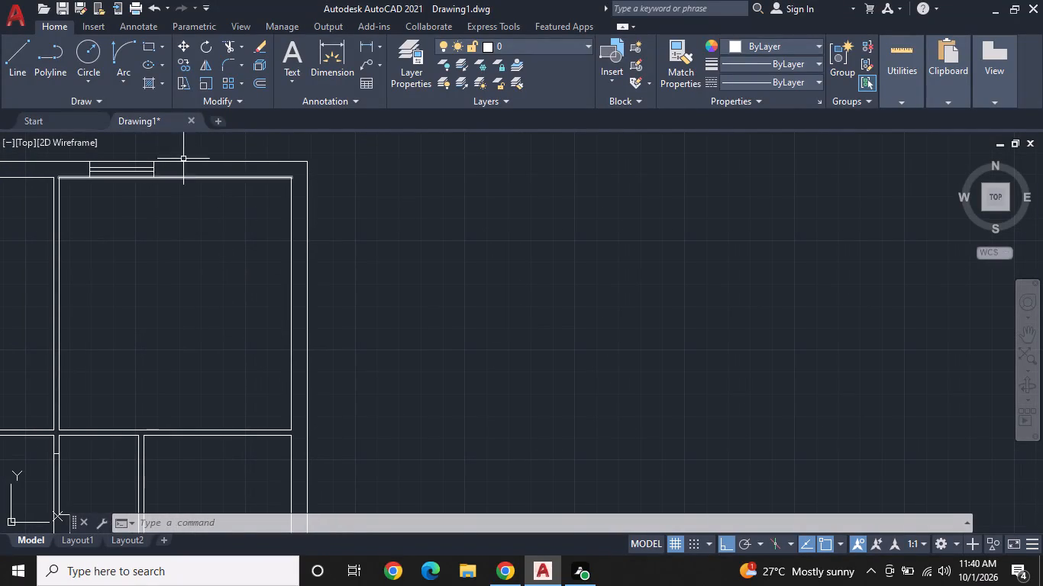
pyautogui.click(11, 53)
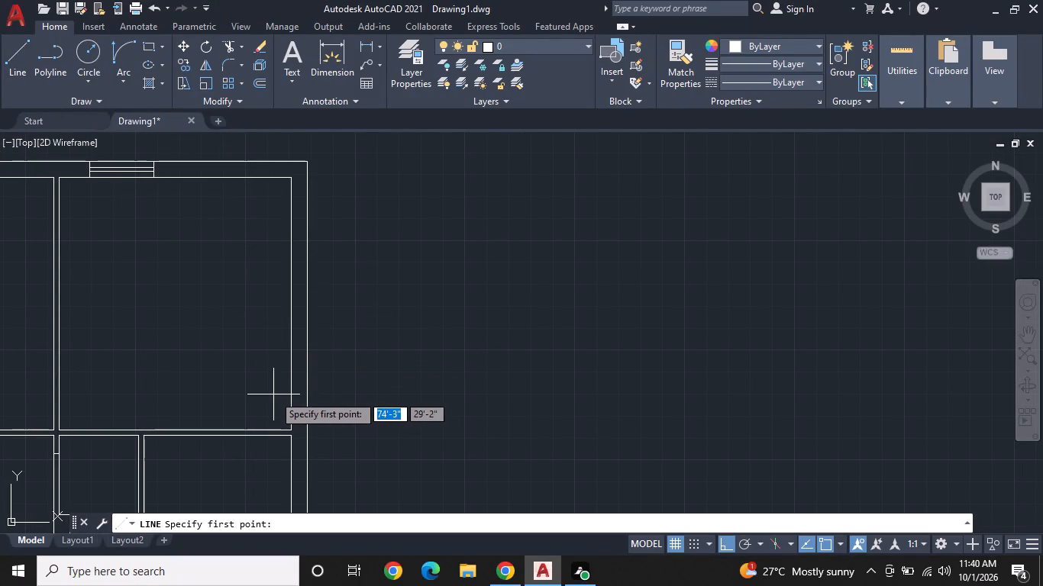
pyautogui.click(289, 366)
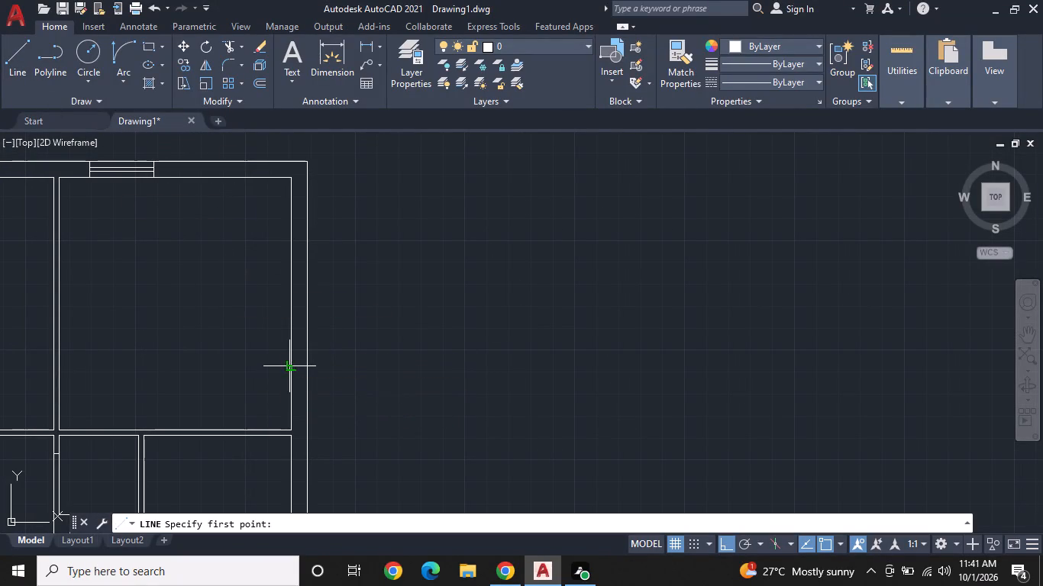
pyautogui.click(312, 366)
pyautogui.rightClick(312, 366)
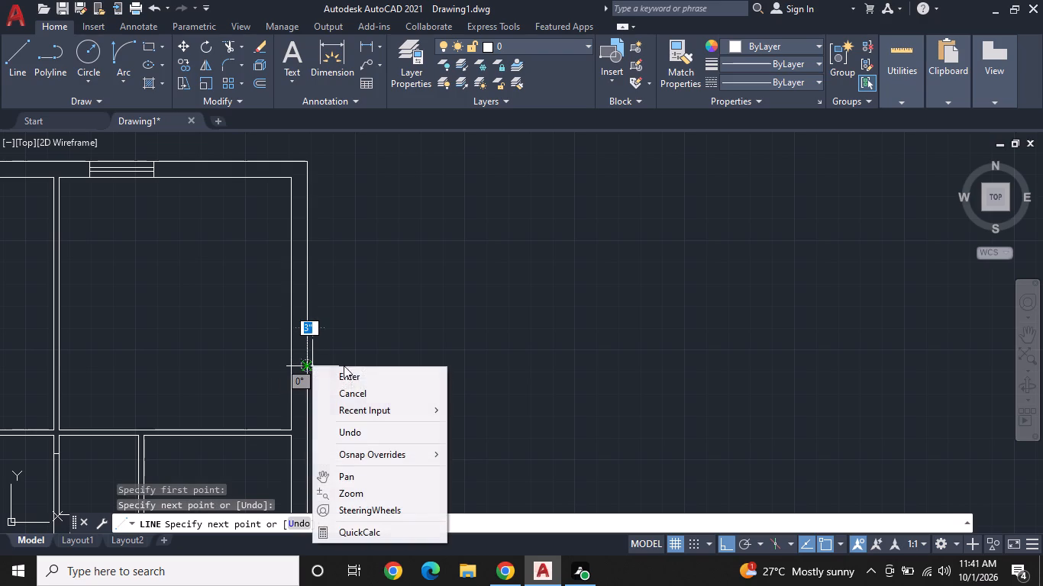
pyautogui.click(358, 379)
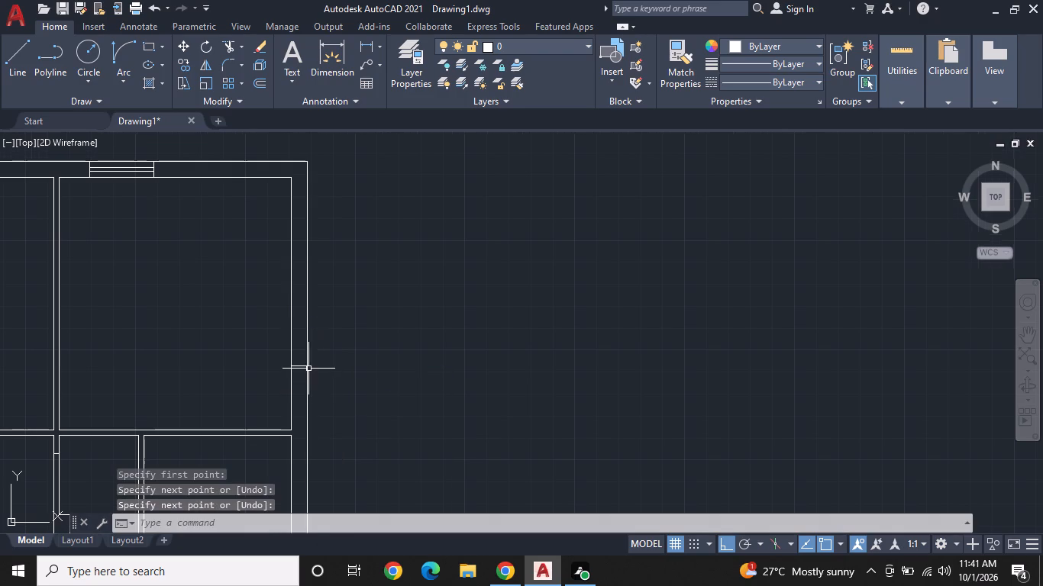
# Draw a vertical centre line about 3'-1" upward from the short line's midpoint in the right outer wall, with an end line across both faces.
pyautogui.scroll(1, 308, 369)
pyautogui.rightClick(308, 369)
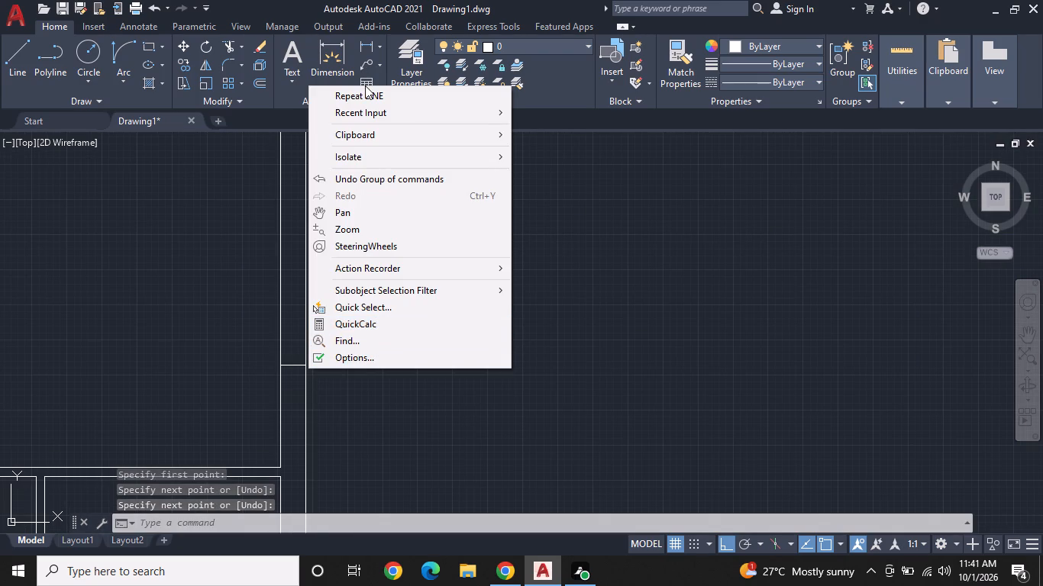
pyautogui.click(365, 95)
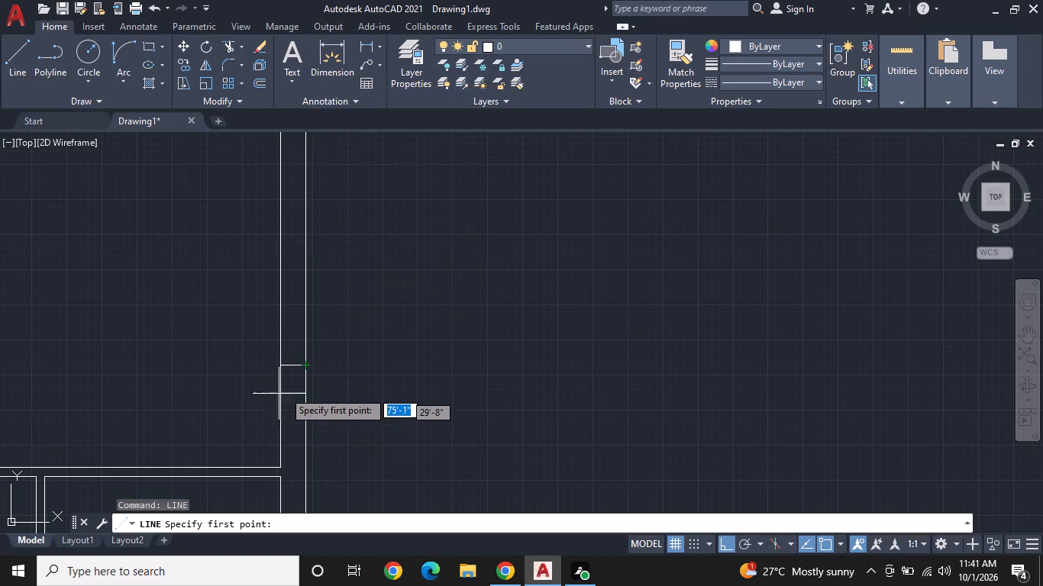
pyautogui.scroll(2, 288, 385)
pyautogui.click(298, 336)
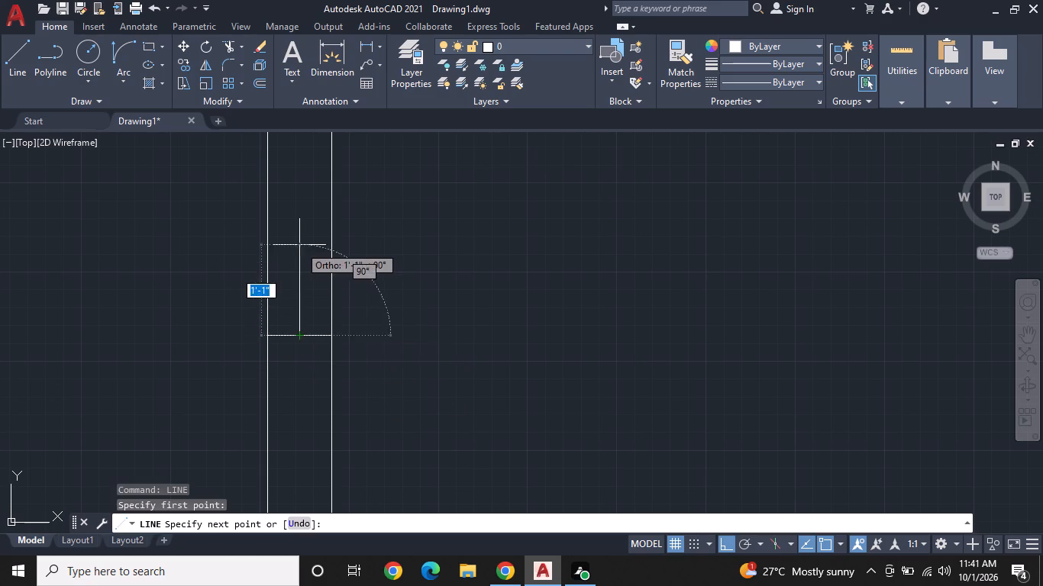
pyautogui.moveTo(300, 247); pyautogui.dragTo(297, 374, button='middle')
pyautogui.middleClick(297, 375)
pyautogui.scroll(-1, 295, 360)
pyautogui.moveTo(296, 274); pyautogui.dragTo(299, 322, button='middle')
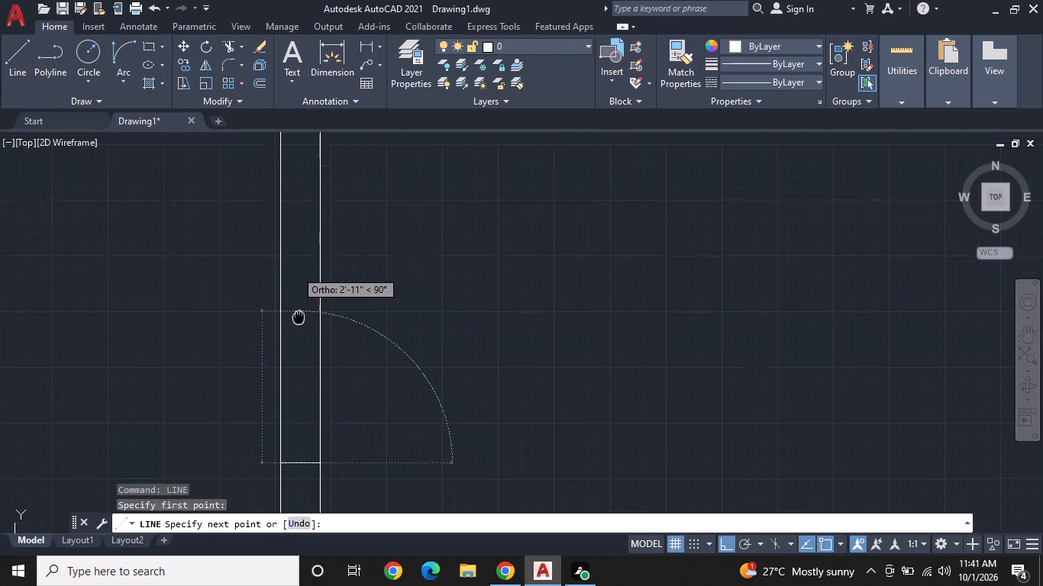
pyautogui.moveTo(299, 322); pyautogui.dragTo(287, 366, button='middle')
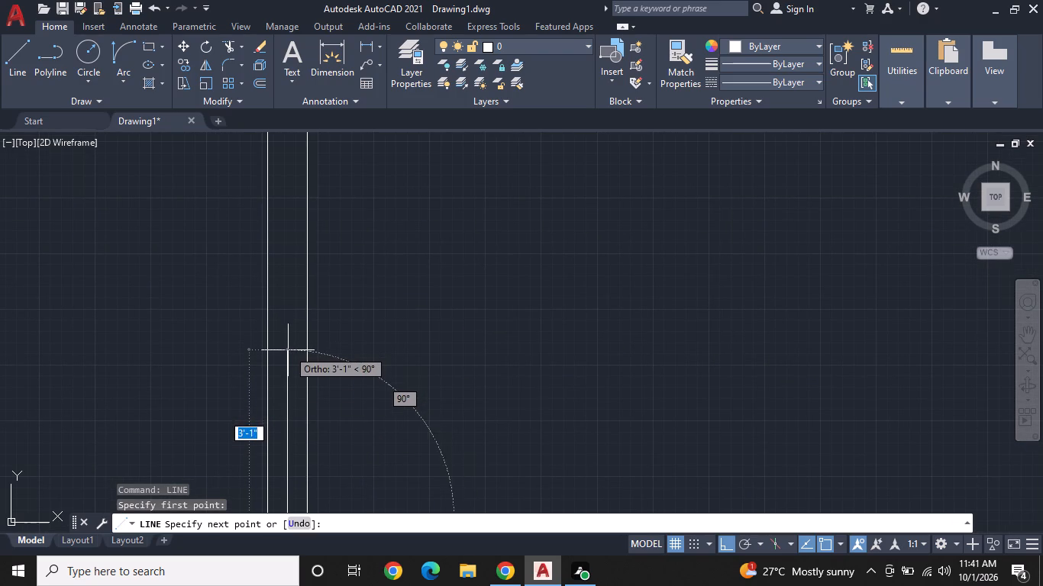
pyautogui.click(288, 354)
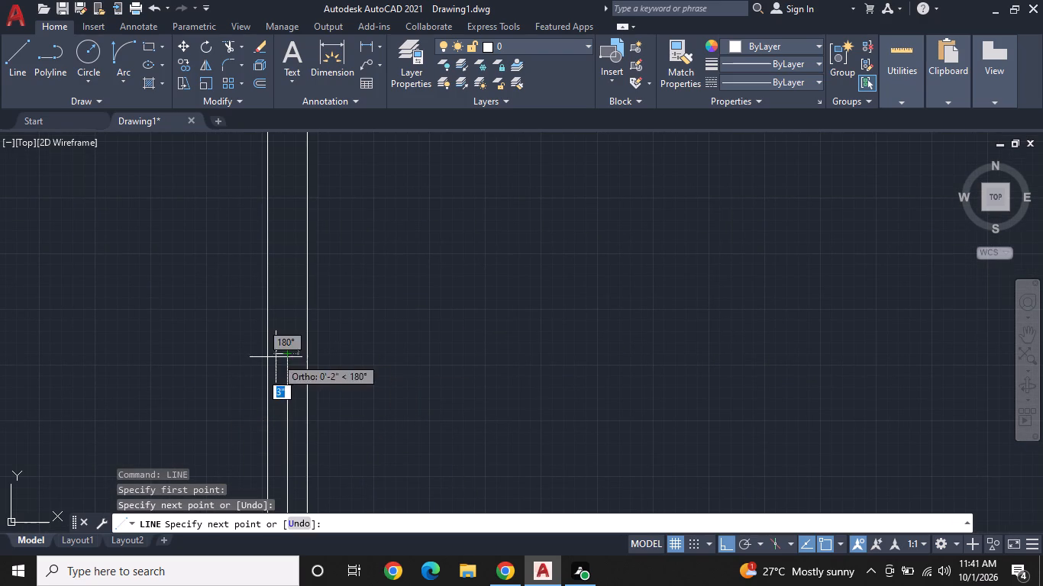
pyautogui.scroll(1, 265, 349)
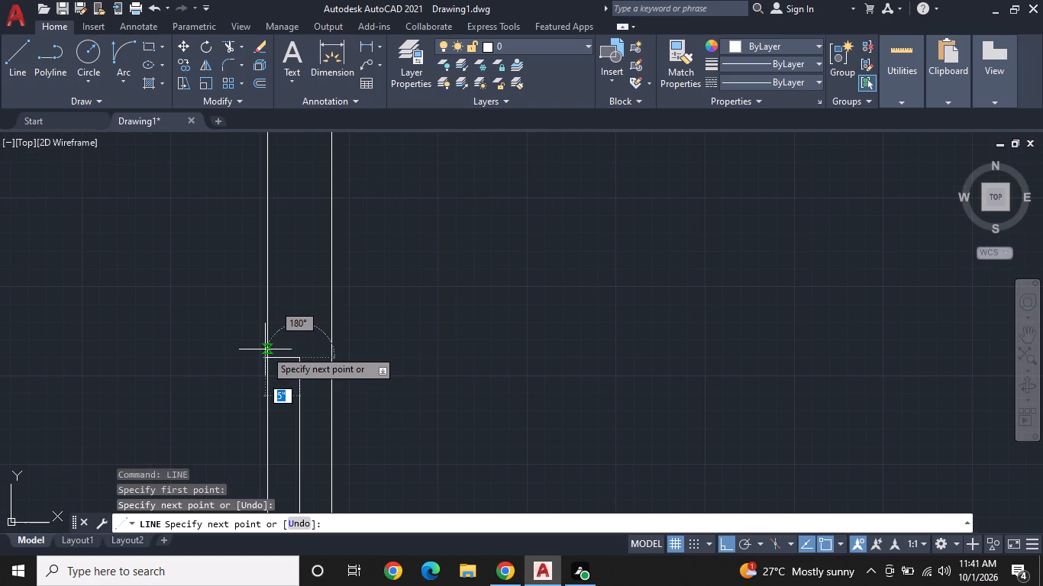
pyautogui.click(265, 358)
pyautogui.click(329, 355)
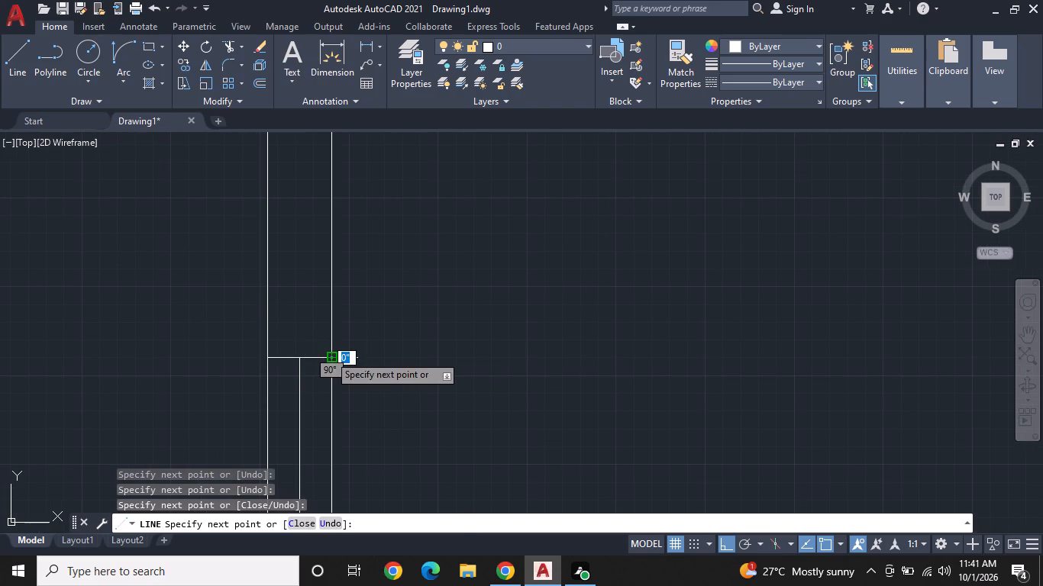
pyautogui.rightClick(329, 355)
pyautogui.click(369, 384)
# Offset the vertical centre line in the upper-right room's right outer wall by 1" to each side.
pyautogui.moveTo(365, 375); pyautogui.dragTo(366, 304, button='middle')
pyautogui.scroll(-1, 363, 282)
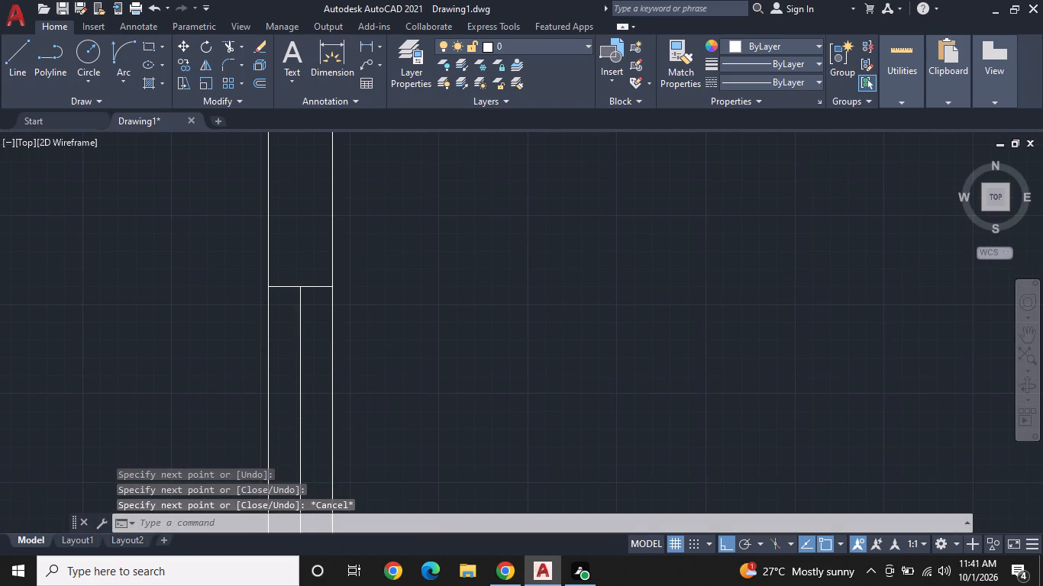
pyautogui.click(257, 82)
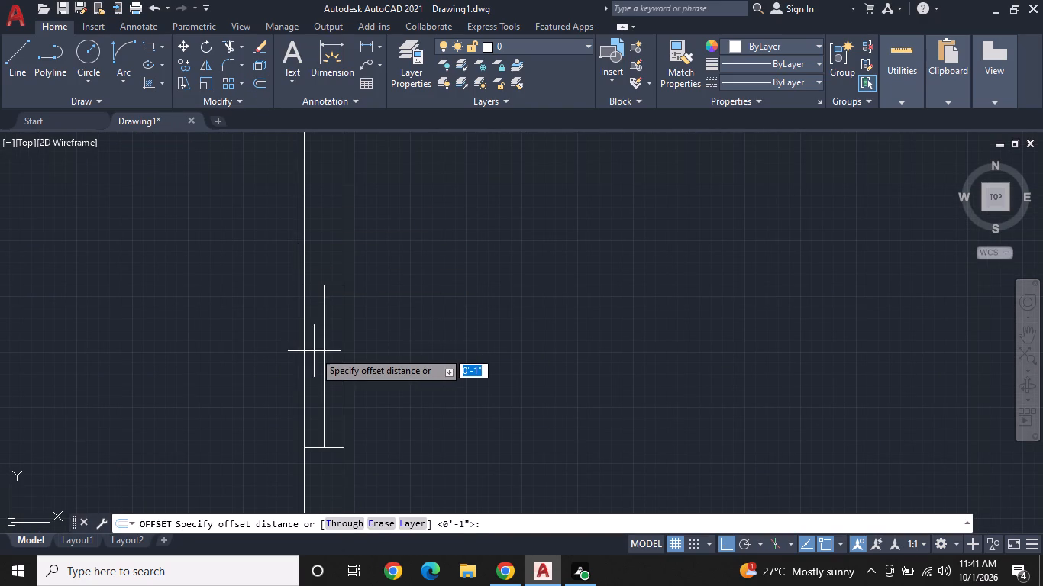
pyautogui.rightClick(319, 353)
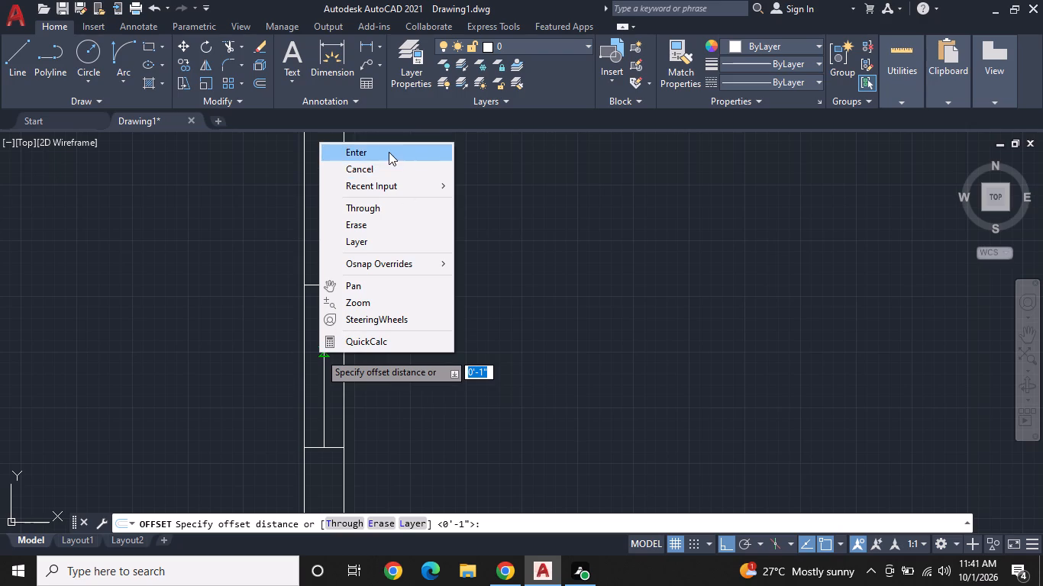
pyautogui.click(389, 152)
pyautogui.click(325, 369)
pyautogui.click(302, 378)
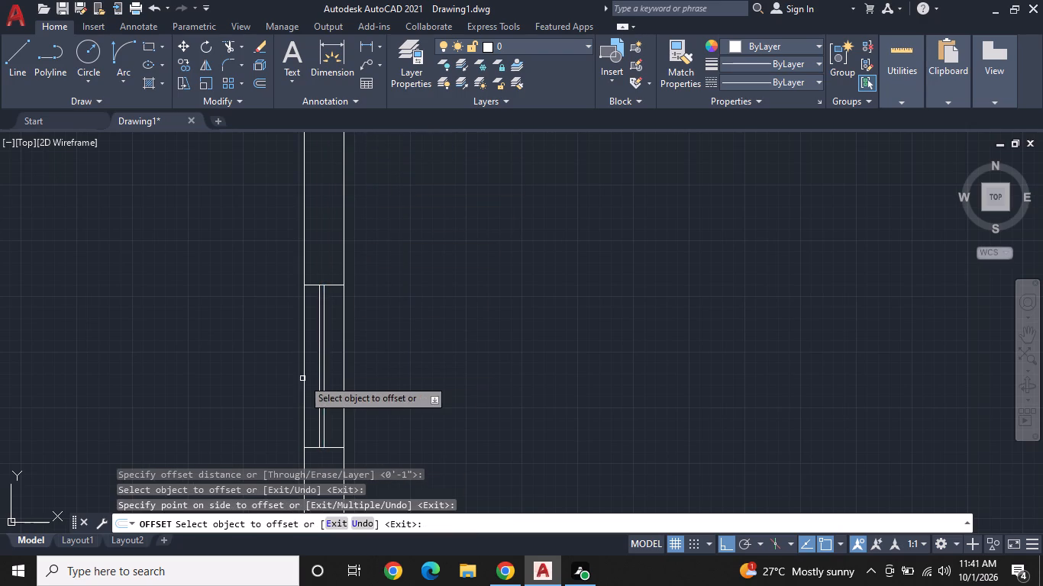
pyautogui.click(325, 368)
pyautogui.click(347, 368)
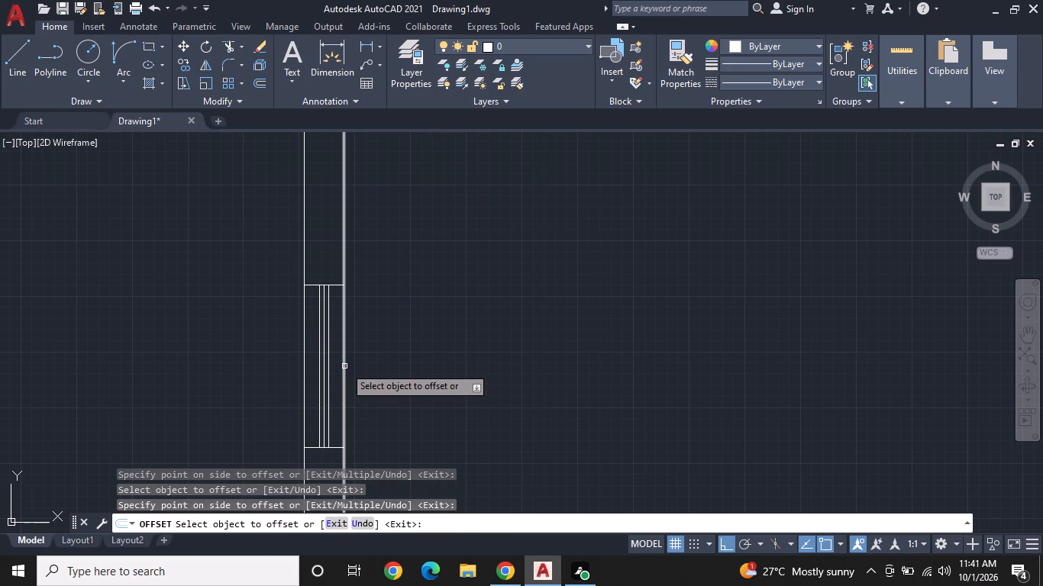
pyautogui.rightClick(344, 366)
pyautogui.click(386, 391)
# Erase the original vertical centre line between the offset lines in the upper-right room's right outer wall.
pyautogui.scroll(1, 327, 372)
pyautogui.click(323, 358)
pyautogui.rightClick(323, 358)
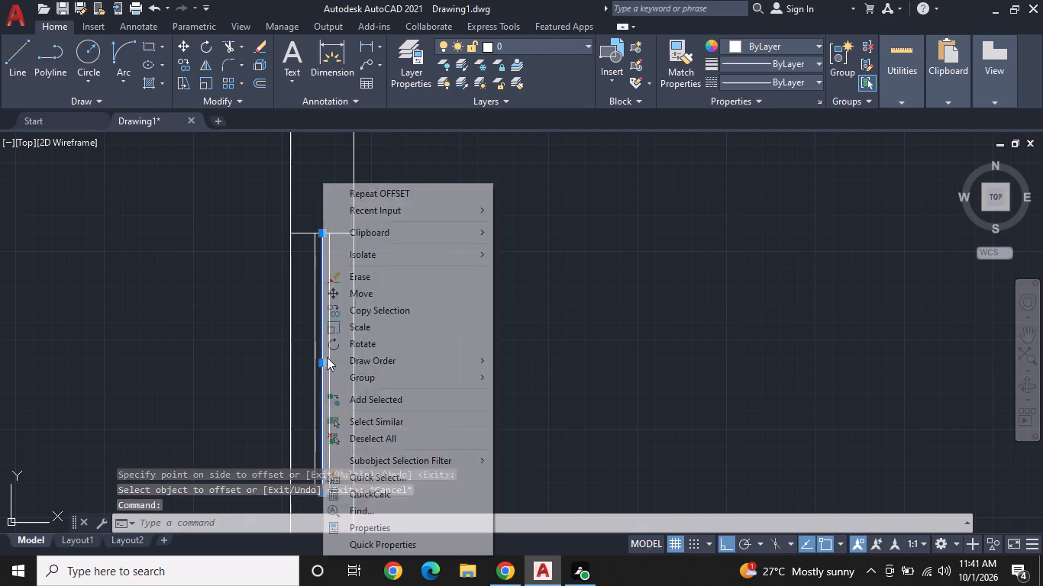
pyautogui.click(393, 272)
# Draw a short horizontal line across both faces of the right outer wall, near the lower corner of the small room below the upper-right room.
pyautogui.scroll(-1, 406, 346)
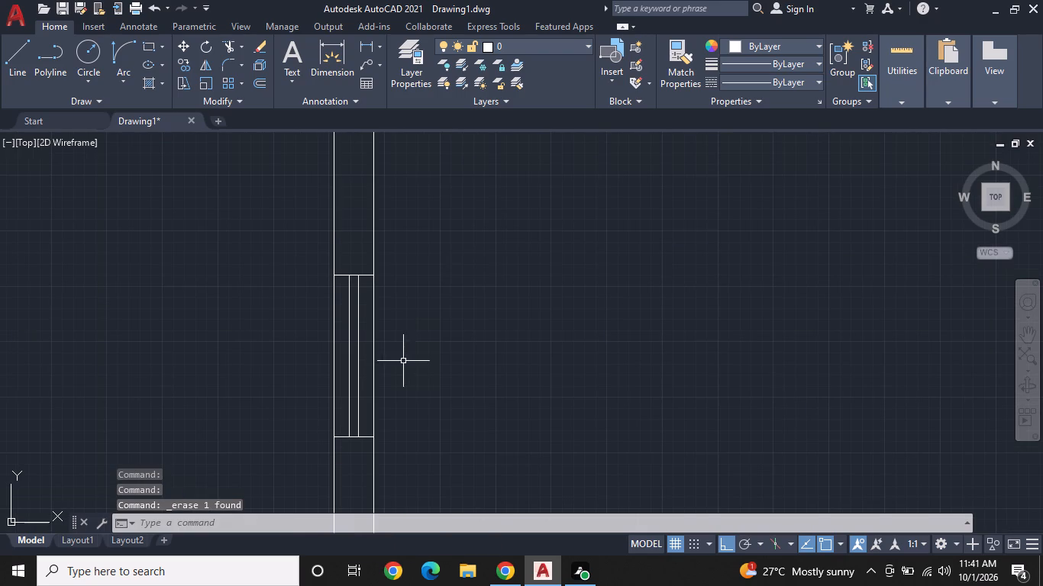
pyautogui.moveTo(396, 425); pyautogui.dragTo(399, 243, button='middle')
pyautogui.scroll(-1, 399, 247)
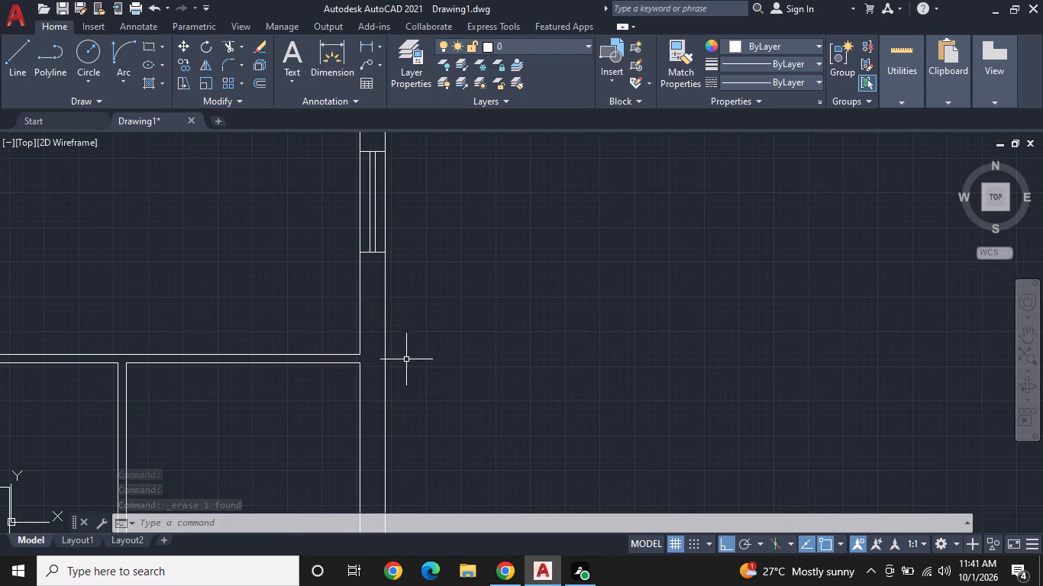
pyautogui.moveTo(421, 353); pyautogui.dragTo(392, 217, button='middle')
pyautogui.scroll(-1, 390, 211)
pyautogui.scroll(1, 370, 289)
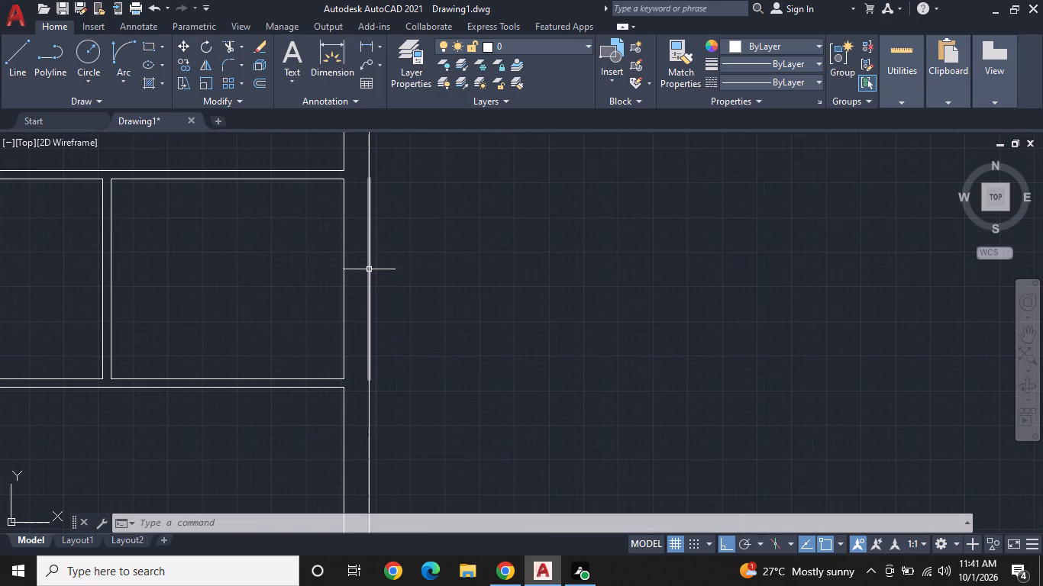
pyautogui.moveTo(368, 268); pyautogui.dragTo(338, 292, button='middle')
pyautogui.middleClick(336, 294)
pyautogui.click(5, 49)
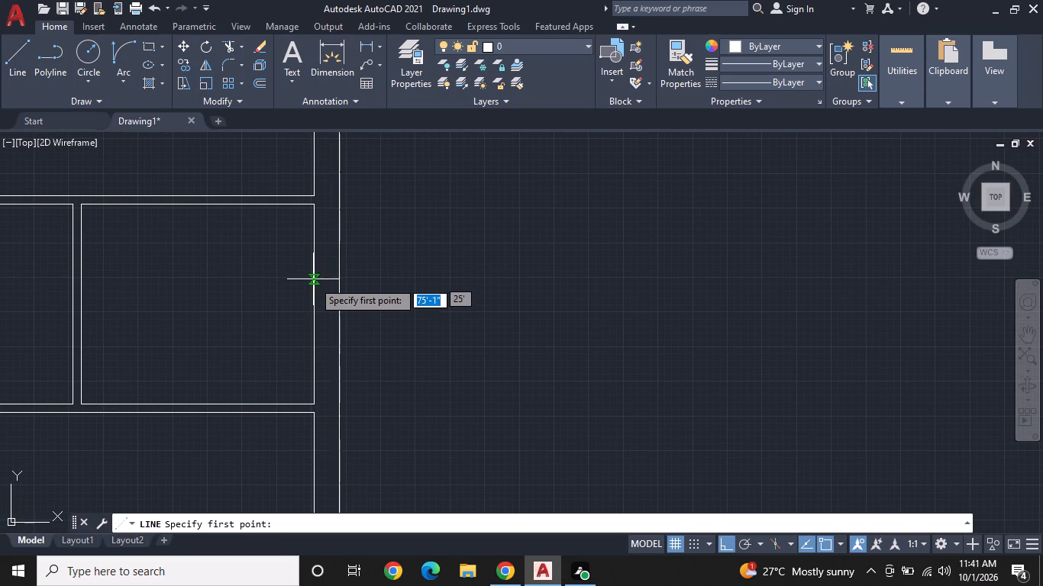
pyautogui.click(315, 364)
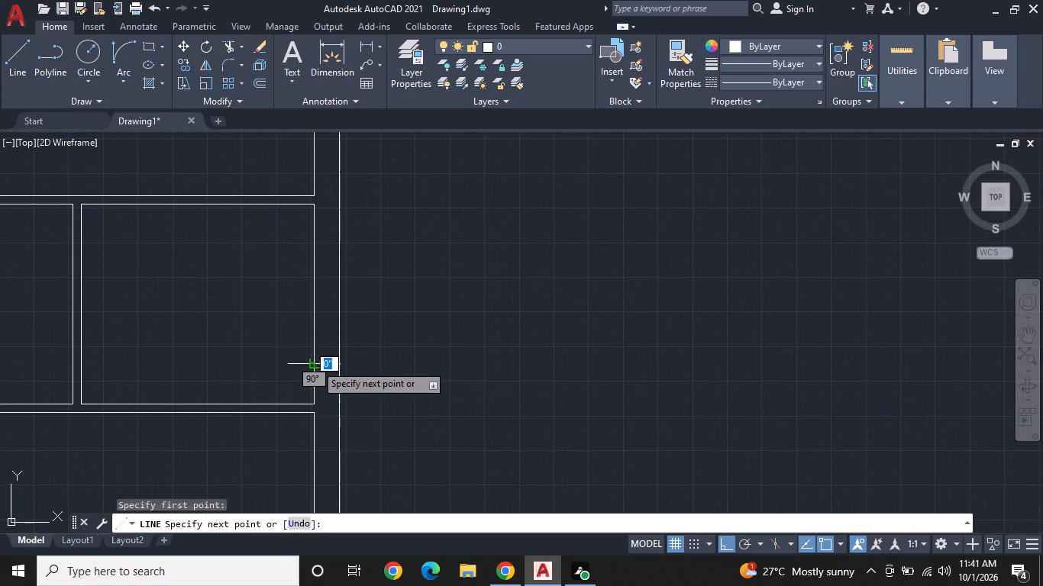
pyautogui.click(344, 363)
pyautogui.rightClick(344, 363)
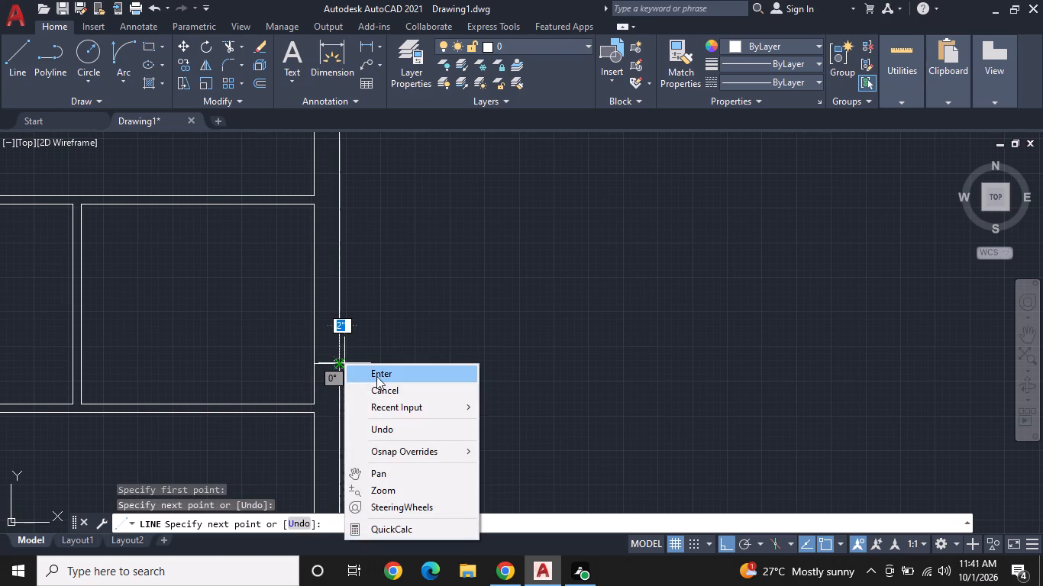
pyautogui.click(379, 387)
# Draw a vertical centre line about 2'-0" upward from the short line's midpoint in the small room's outer wall, with an end line across both faces.
pyautogui.scroll(2, 317, 356)
pyautogui.rightClick(346, 360)
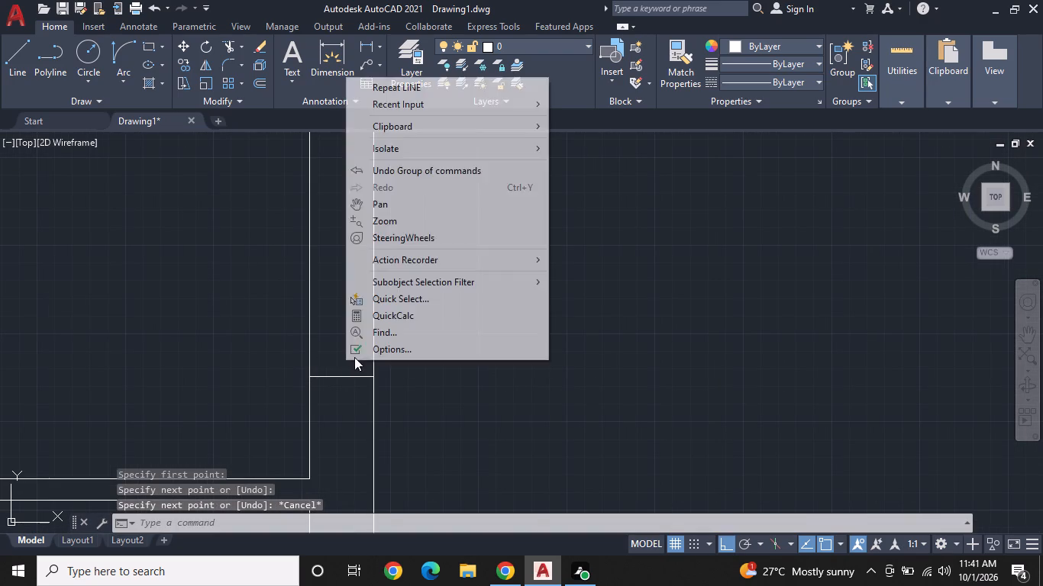
pyautogui.click(410, 85)
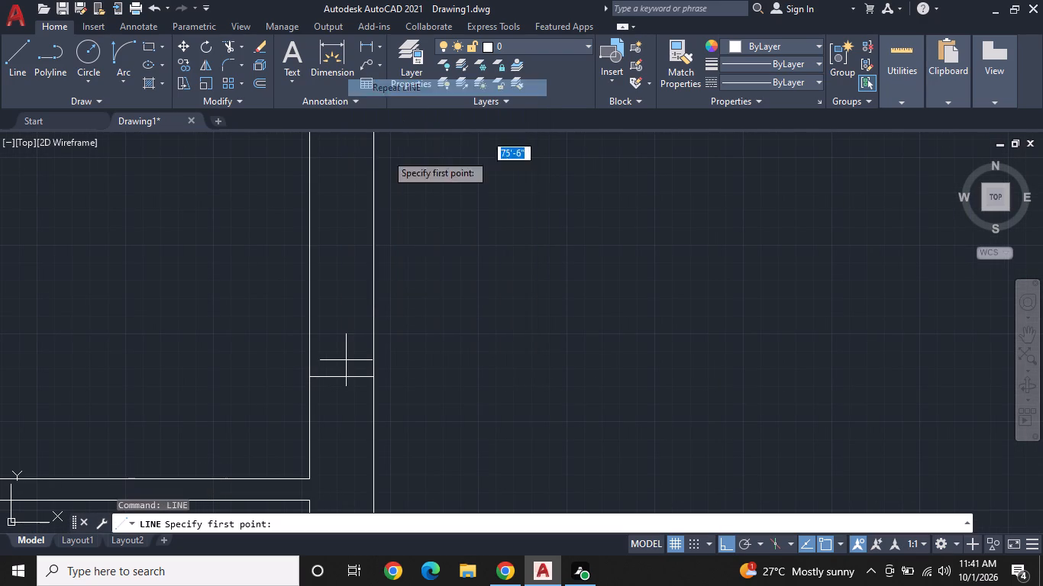
pyautogui.click(342, 372)
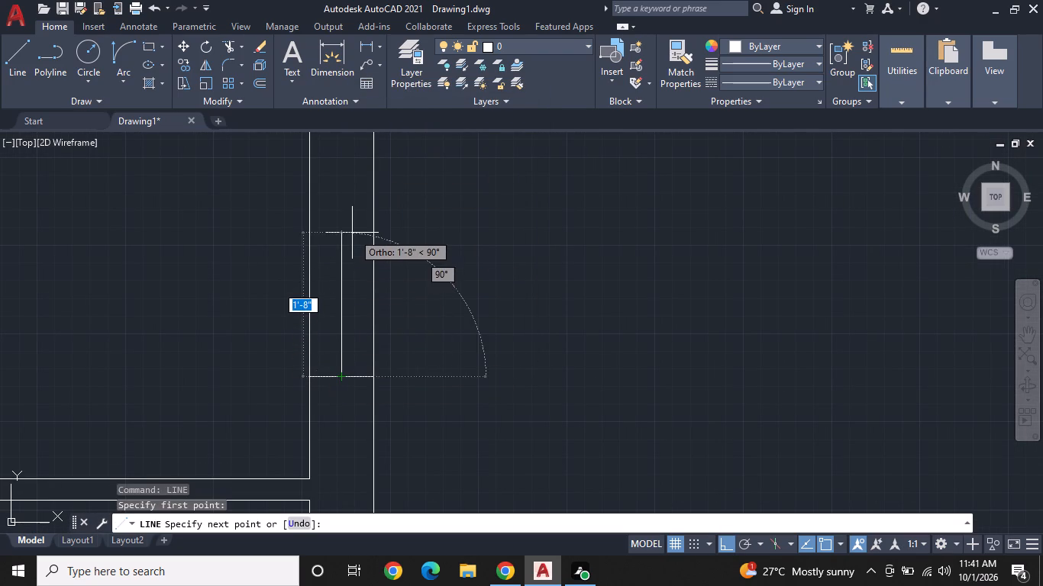
pyautogui.moveTo(351, 229); pyautogui.dragTo(347, 349, button='middle')
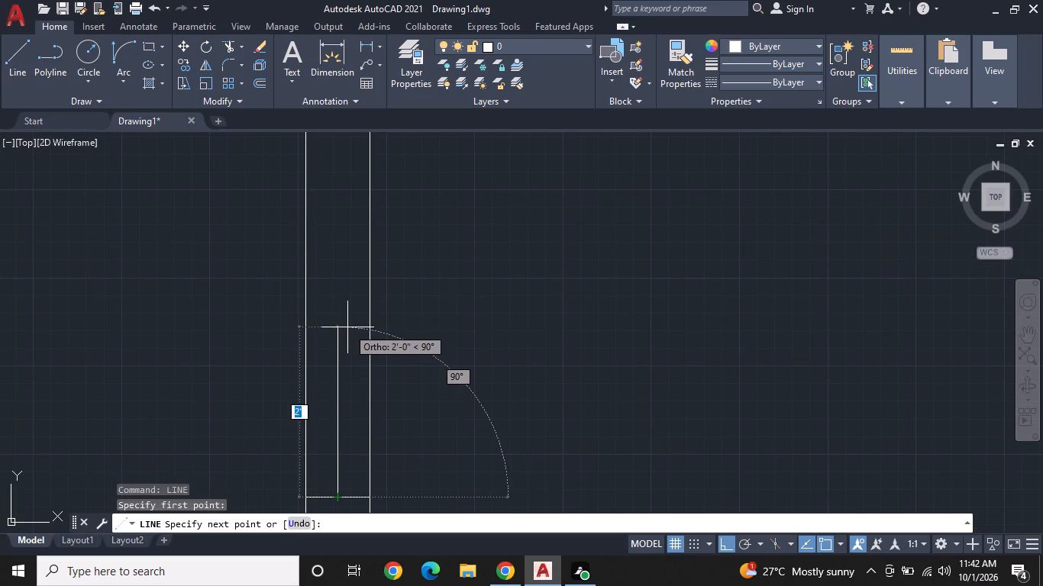
pyautogui.click(347, 327)
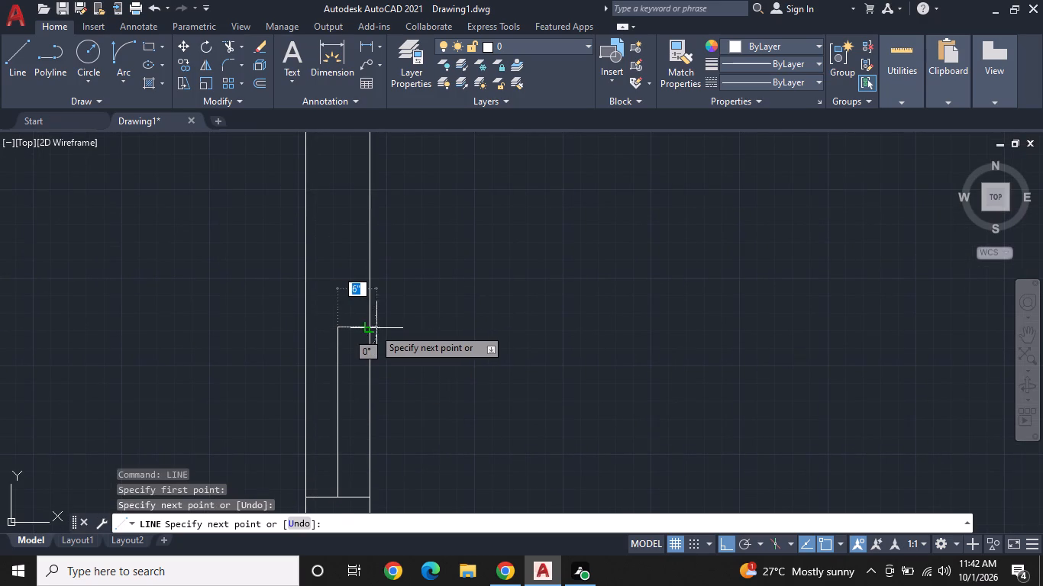
pyautogui.click(372, 328)
pyautogui.click(307, 328)
pyautogui.rightClick(307, 328)
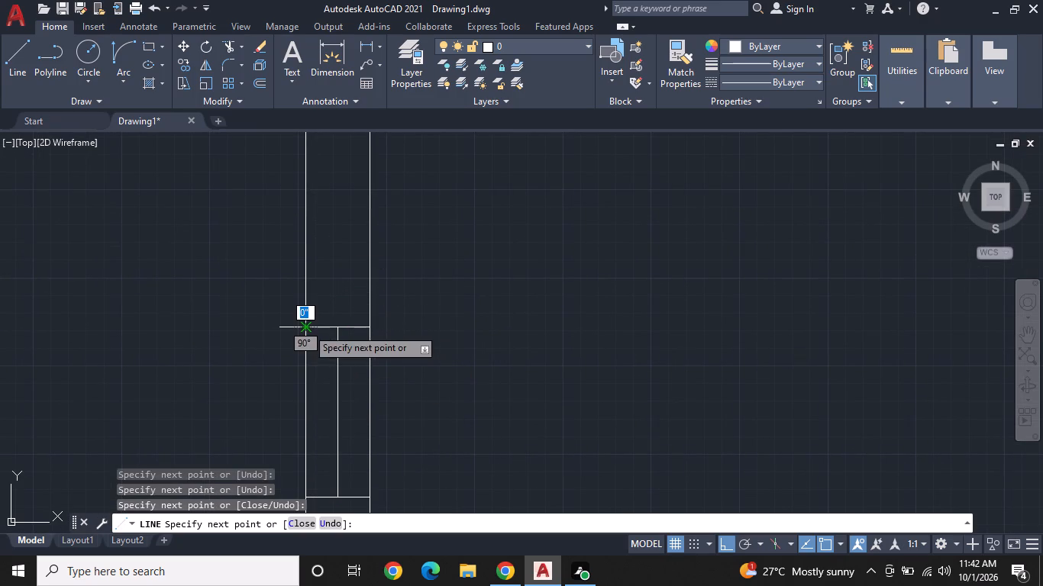
pyautogui.click(349, 356)
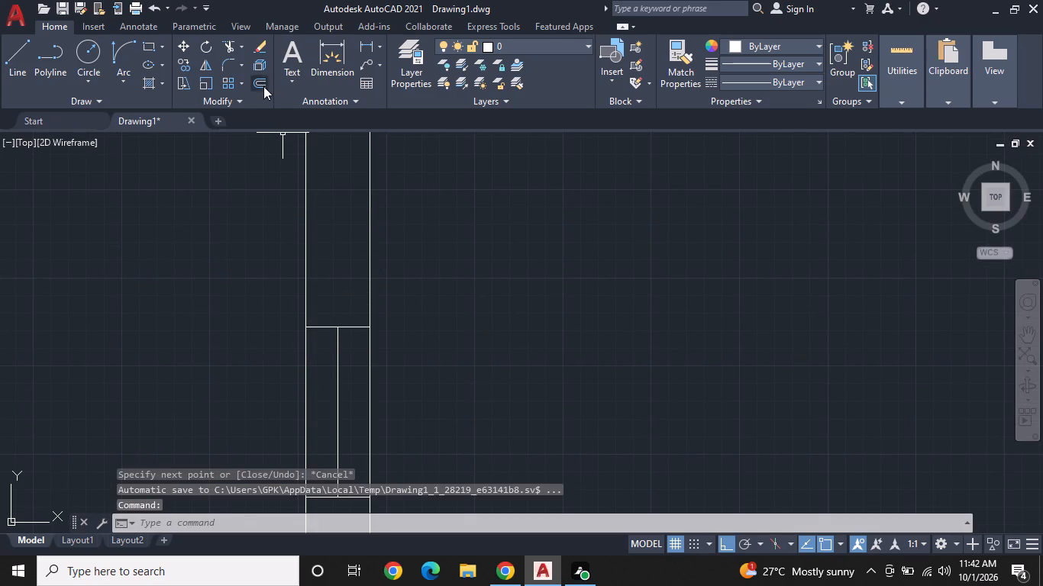
# Offset the vertical centre line in the small room's right outer wall by 1" to each side.
pyautogui.click(260, 82)
pyautogui.rightClick(337, 261)
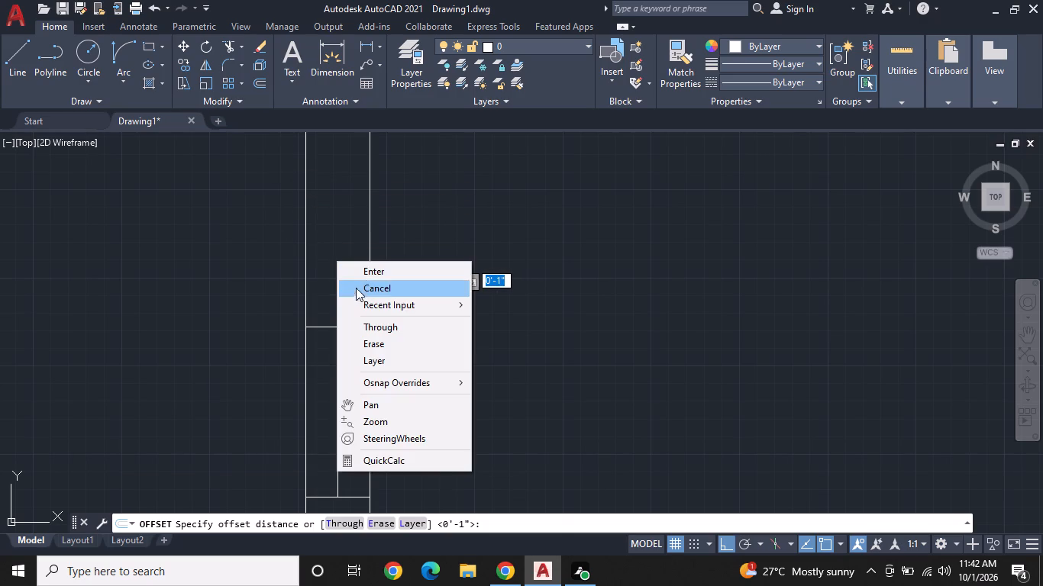
pyautogui.click(372, 269)
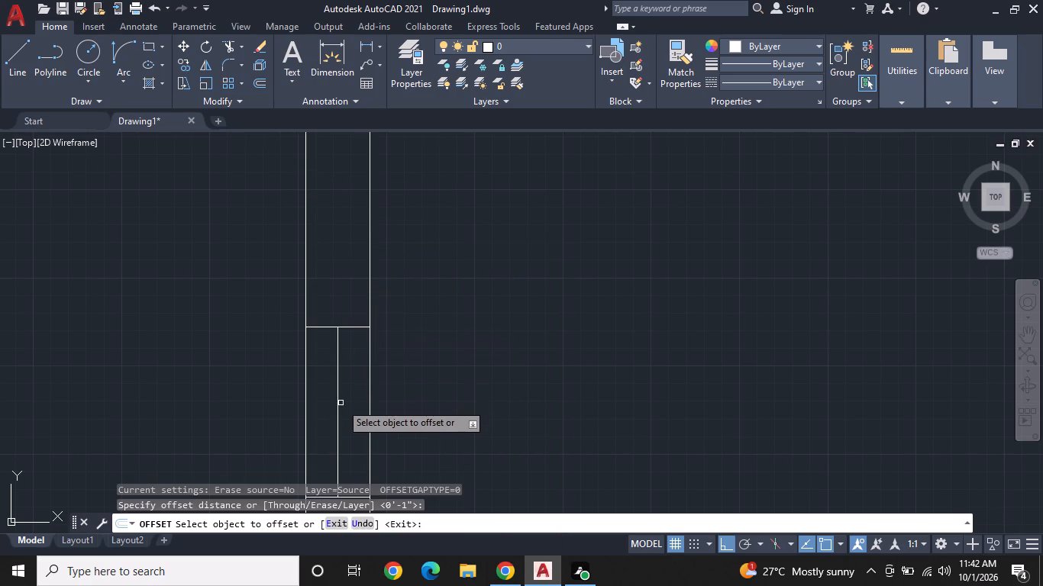
pyautogui.click(339, 403)
pyautogui.click(313, 403)
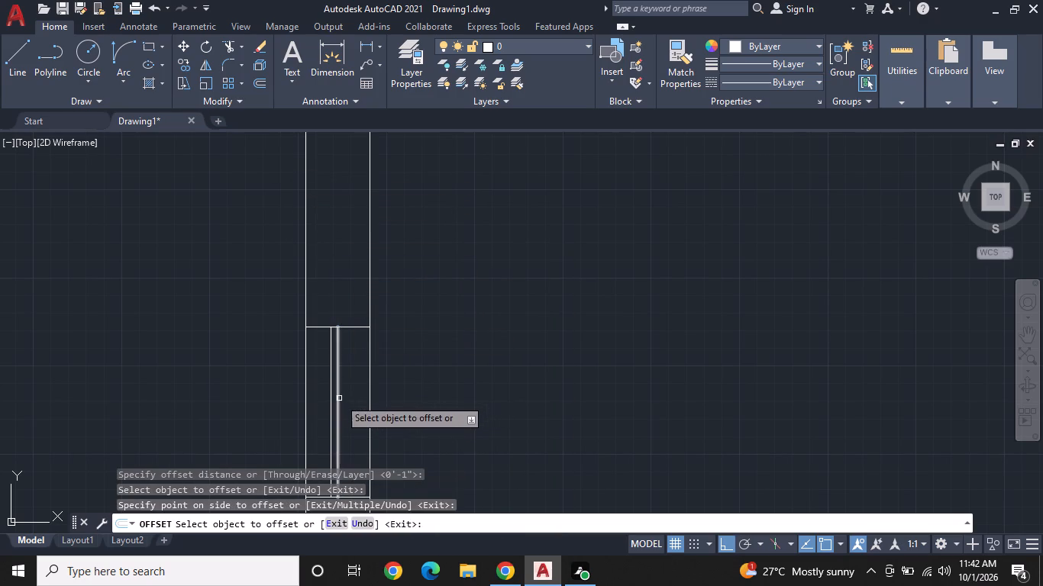
pyautogui.click(339, 398)
pyautogui.click(365, 398)
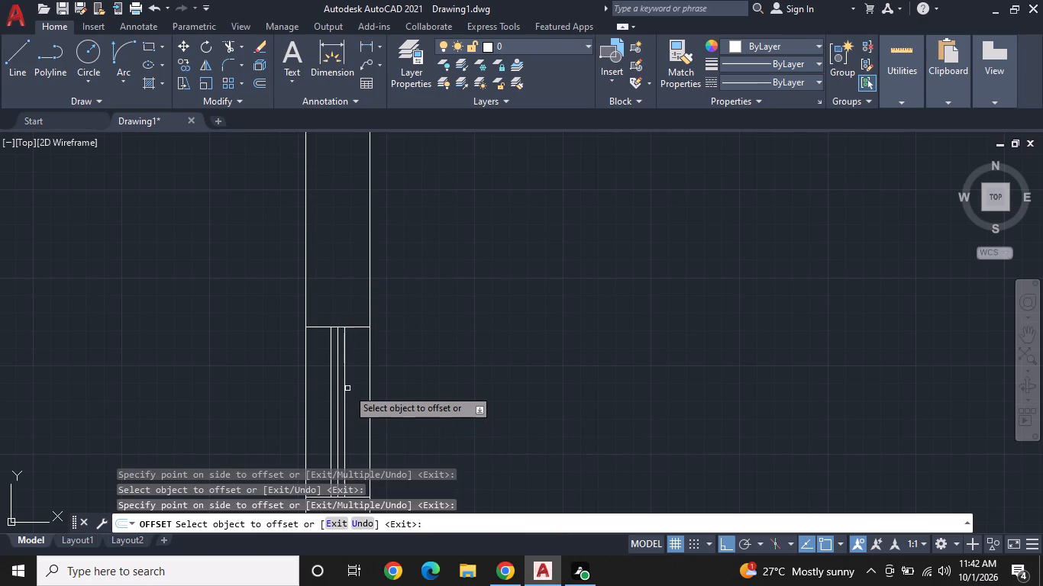
pyautogui.rightClick(347, 388)
pyautogui.click(420, 249)
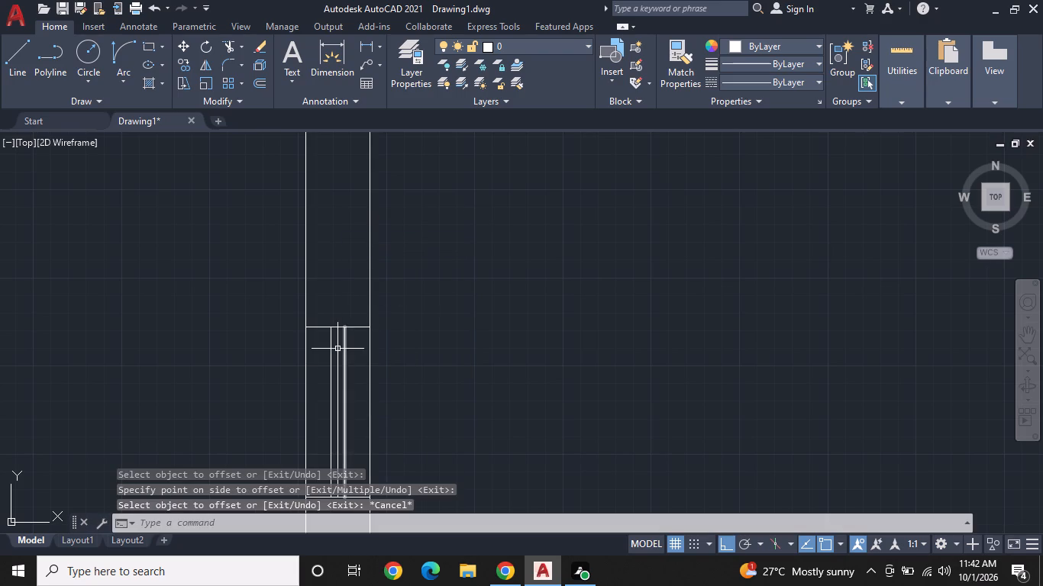
# Erase the original vertical centre line between the offset lines in the small room's right outer wall.
pyautogui.click(338, 356)
pyautogui.rightClick(338, 356)
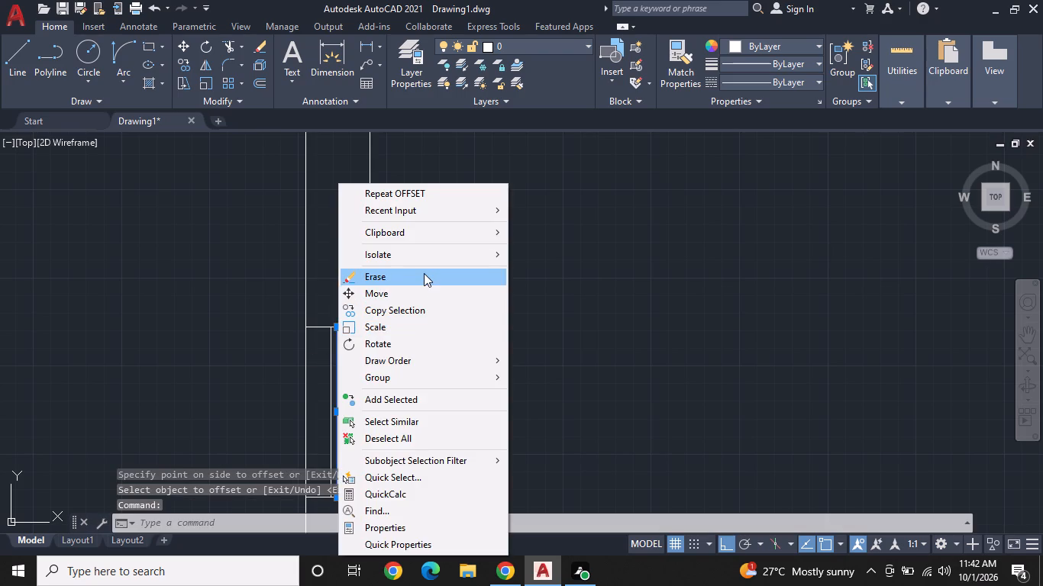
pyautogui.click(424, 273)
# Draw a short vertical line across both faces of the bottom outer wall, near the lower-right room's left corner.
pyautogui.scroll(-2, 373, 372)
pyautogui.moveTo(365, 398); pyautogui.dragTo(362, 263, button='middle')
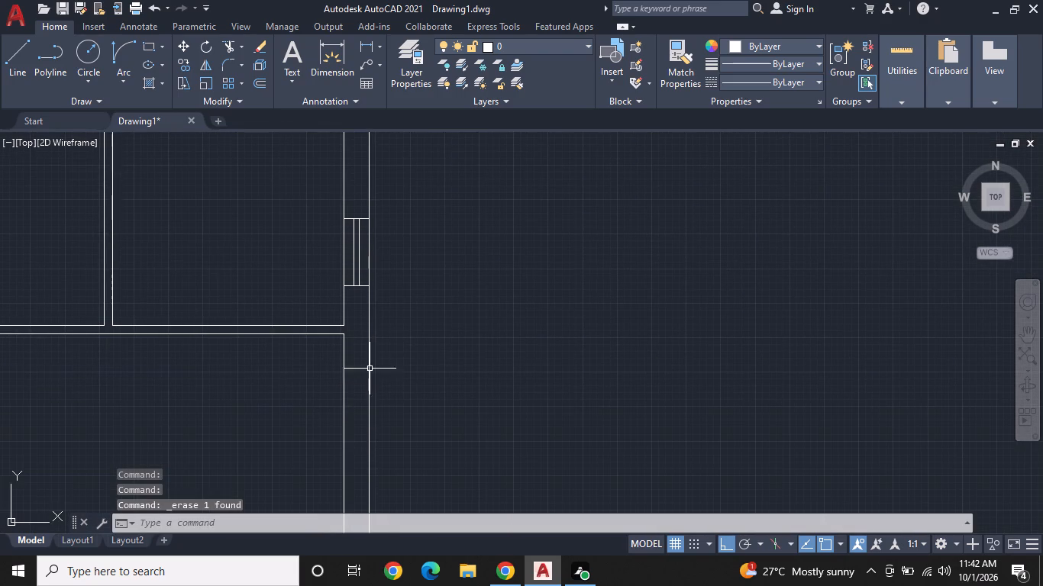
pyautogui.moveTo(370, 387); pyautogui.dragTo(425, 281, button='middle')
pyautogui.scroll(-1, 434, 294)
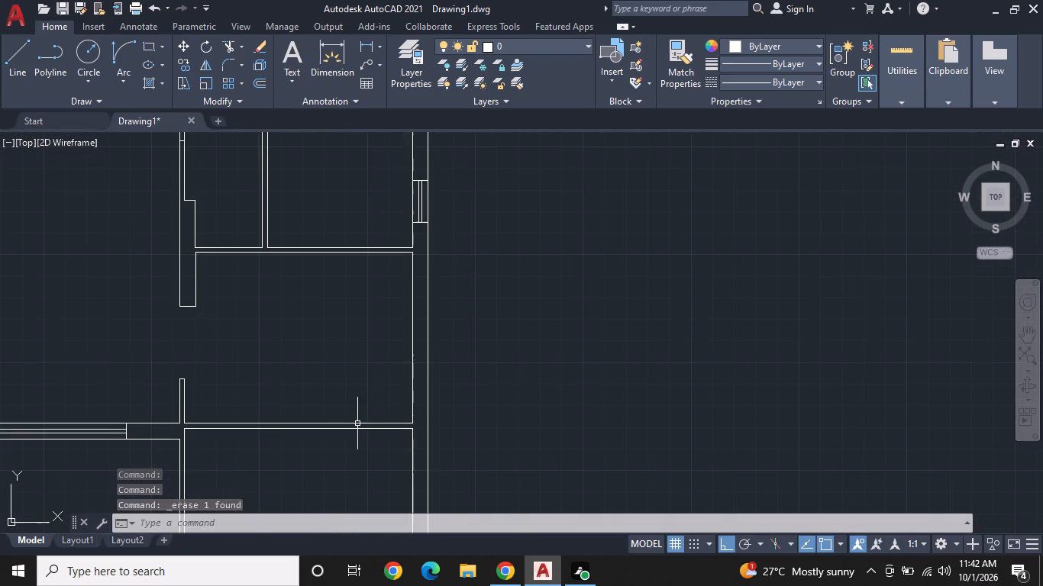
pyautogui.moveTo(359, 413); pyautogui.dragTo(380, 279, button='middle')
pyautogui.moveTo(341, 427); pyautogui.dragTo(350, 377, button='middle')
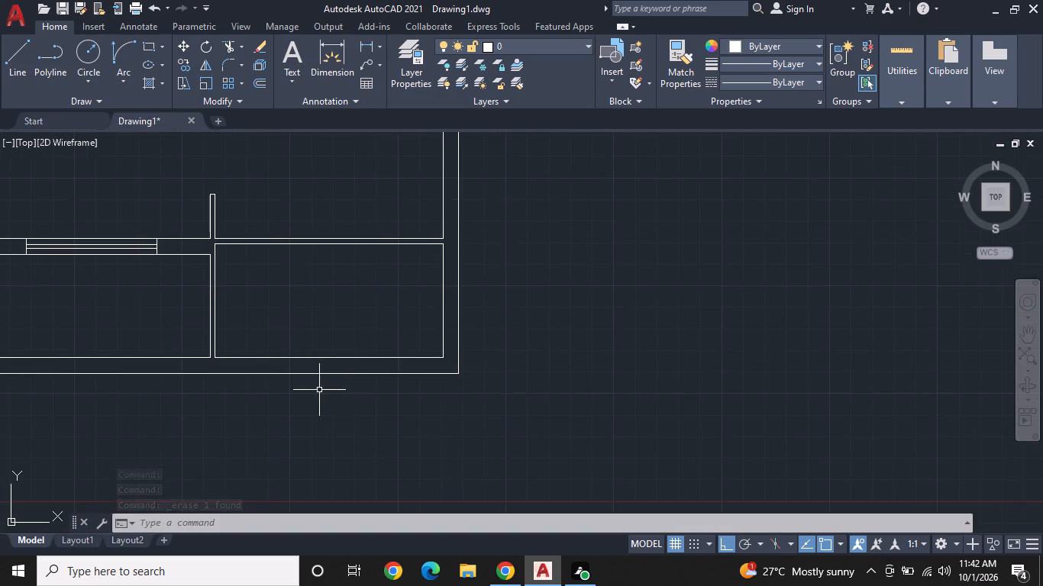
pyautogui.scroll(1, 310, 390)
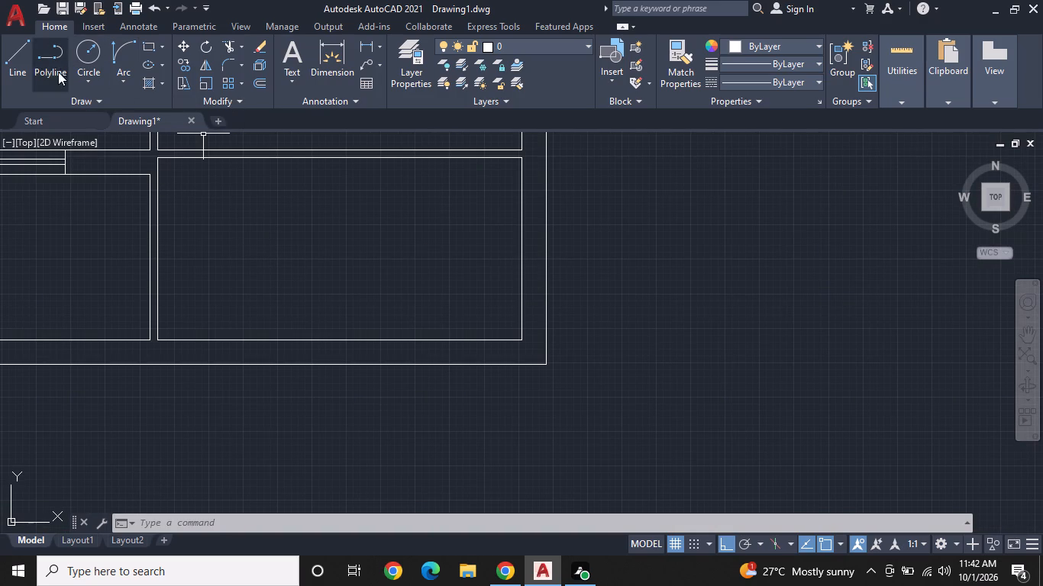
pyautogui.click(17, 52)
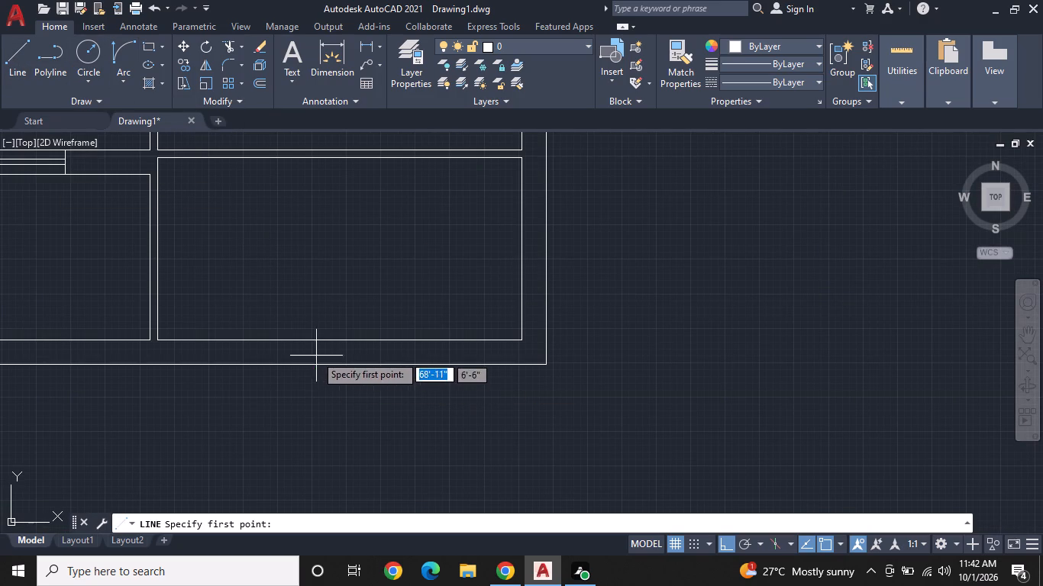
pyautogui.click(234, 339)
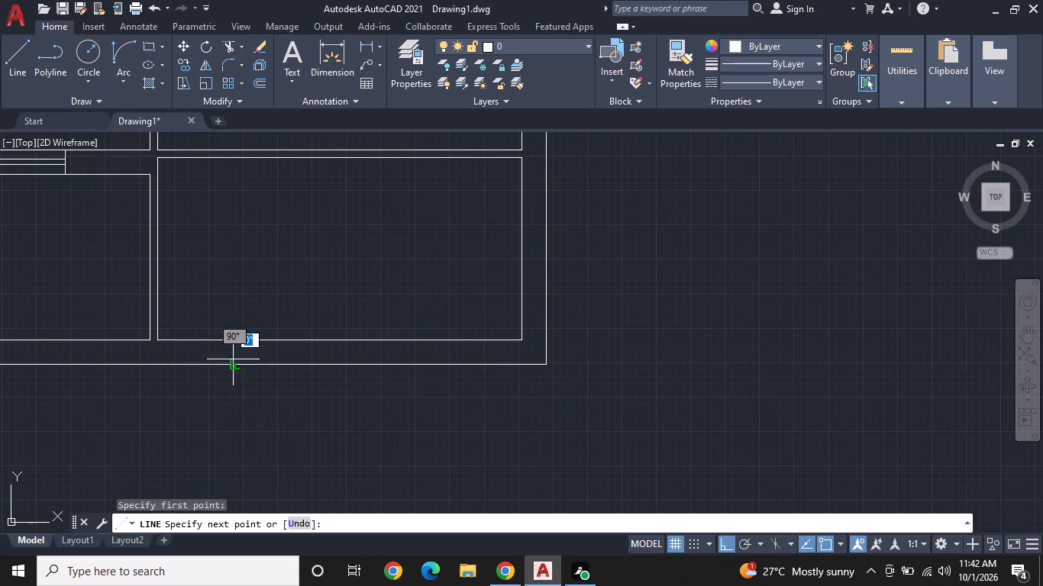
pyautogui.click(233, 362)
pyautogui.rightClick(233, 362)
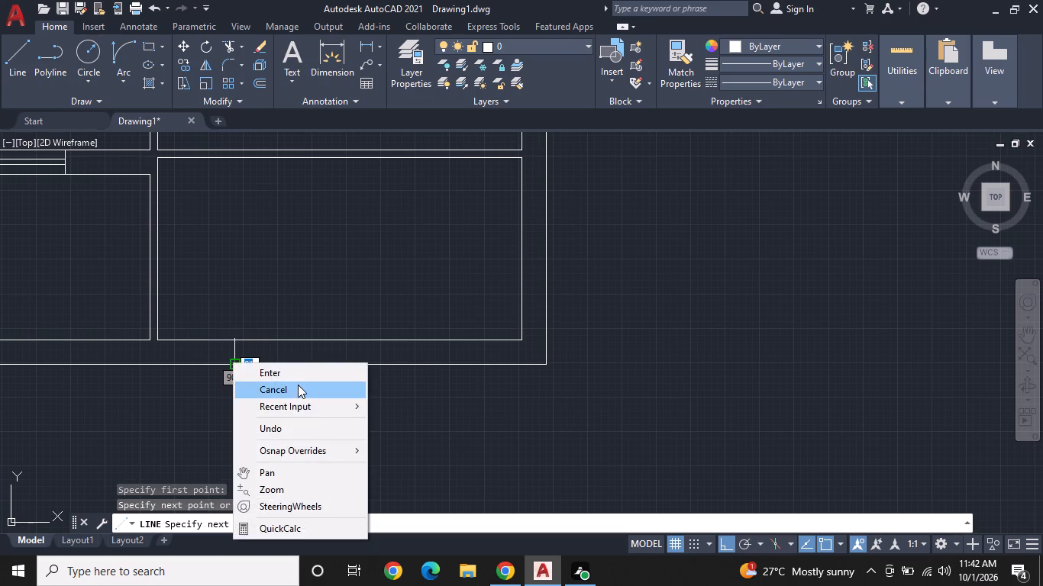
pyautogui.click(295, 388)
# Draw a second short vertical line across both faces of the bottom outer wall, nearer the lower-right room's right corner.
pyautogui.rightClick(325, 369)
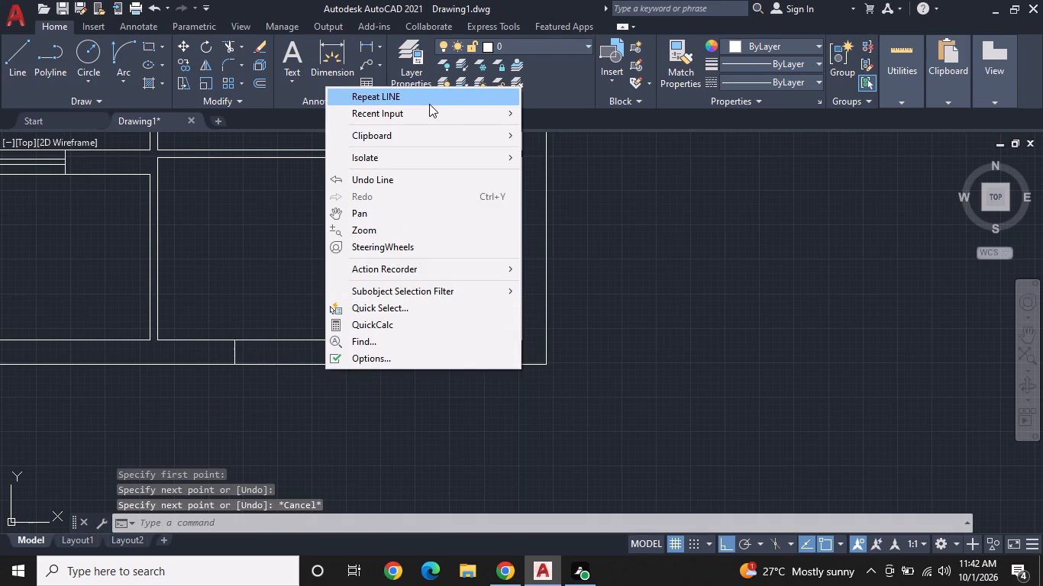
pyautogui.click(429, 104)
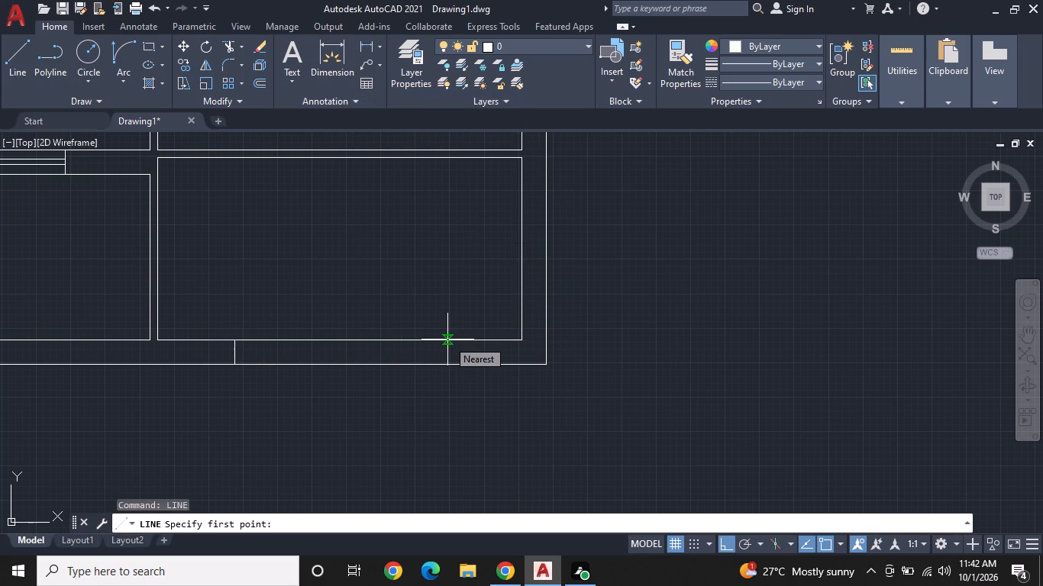
pyautogui.click(447, 340)
pyautogui.click(446, 367)
pyautogui.rightClick(446, 367)
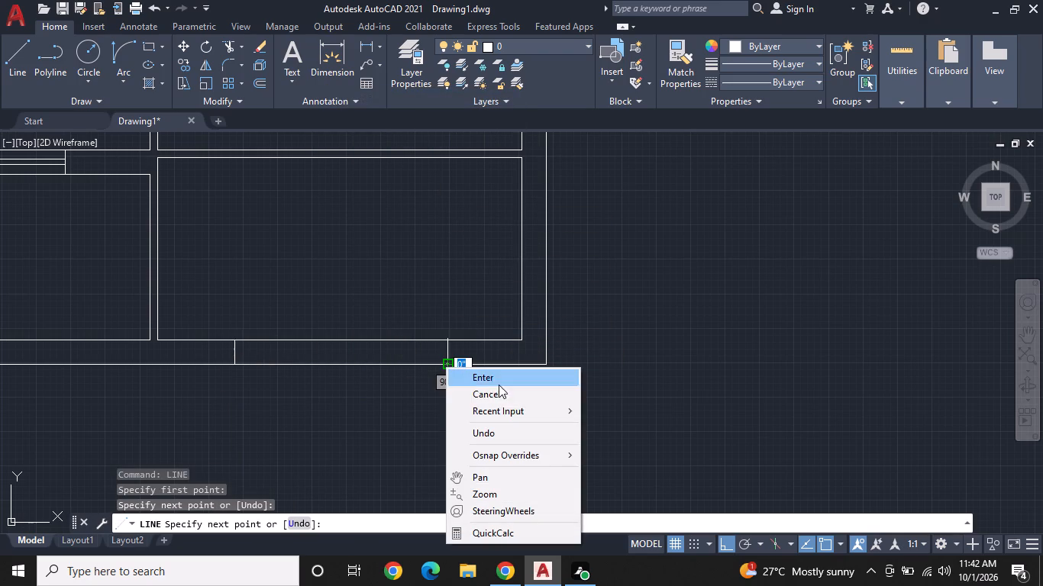
pyautogui.click(501, 398)
# Examine the whole floor plan and the dashed opening in the wall beside the central hall.
pyautogui.moveTo(428, 399); pyautogui.dragTo(602, 378, button='middle')
pyautogui.middleClick(606, 378)
pyautogui.scroll(-2, 602, 377)
pyautogui.moveTo(505, 398); pyautogui.dragTo(582, 407, button='middle')
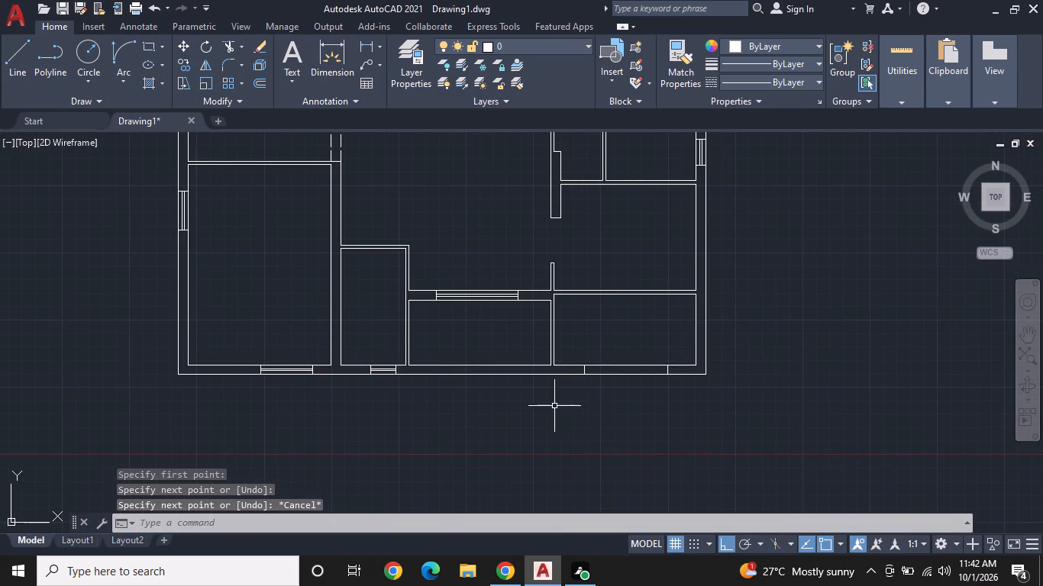
pyautogui.moveTo(510, 362); pyautogui.dragTo(535, 423, button='middle')
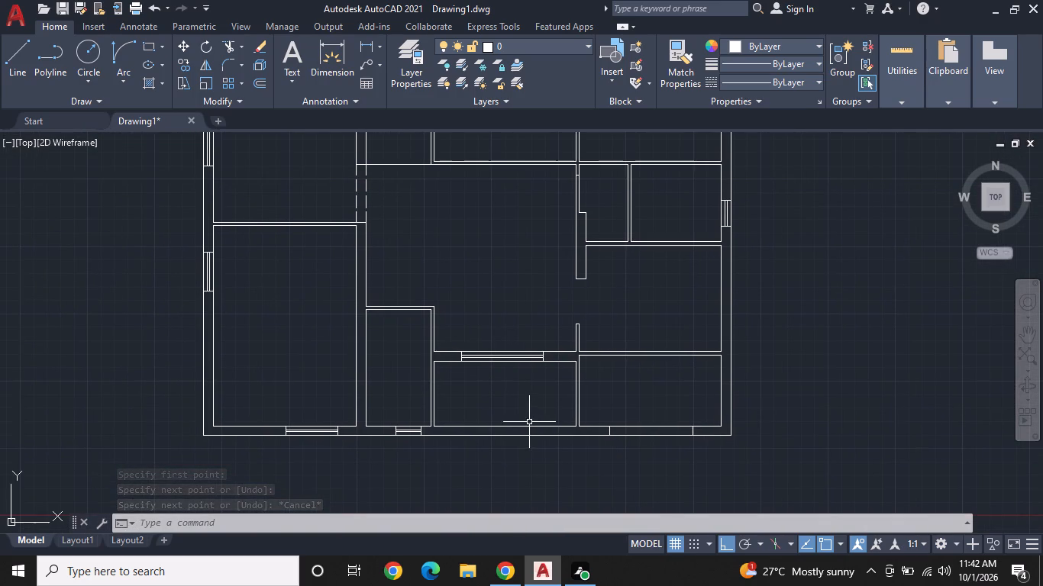
pyautogui.moveTo(507, 388); pyautogui.dragTo(563, 439, button='middle')
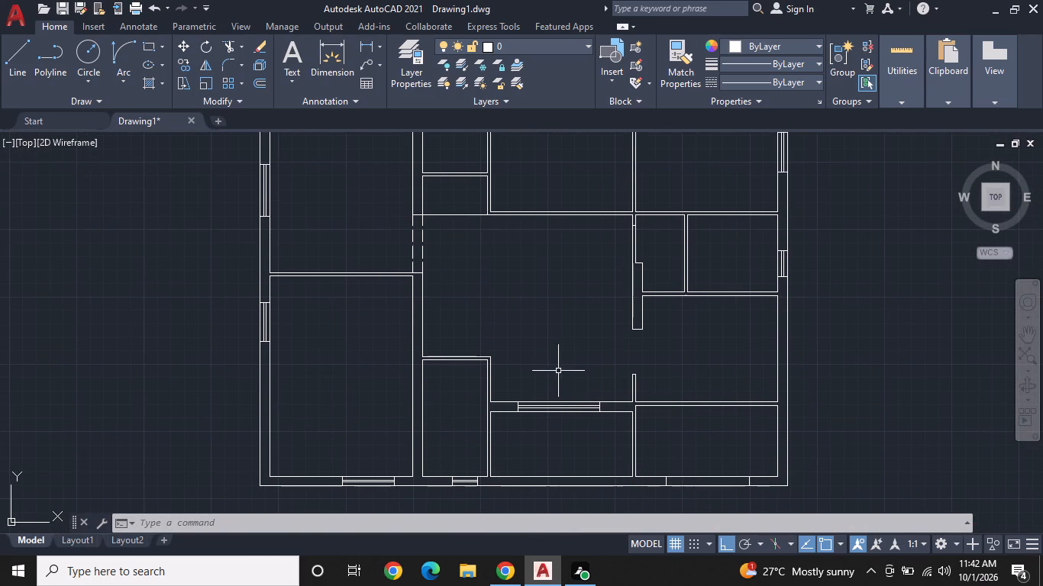
pyautogui.moveTo(558, 349); pyautogui.dragTo(580, 426, button='middle')
pyautogui.scroll(-1, 545, 394)
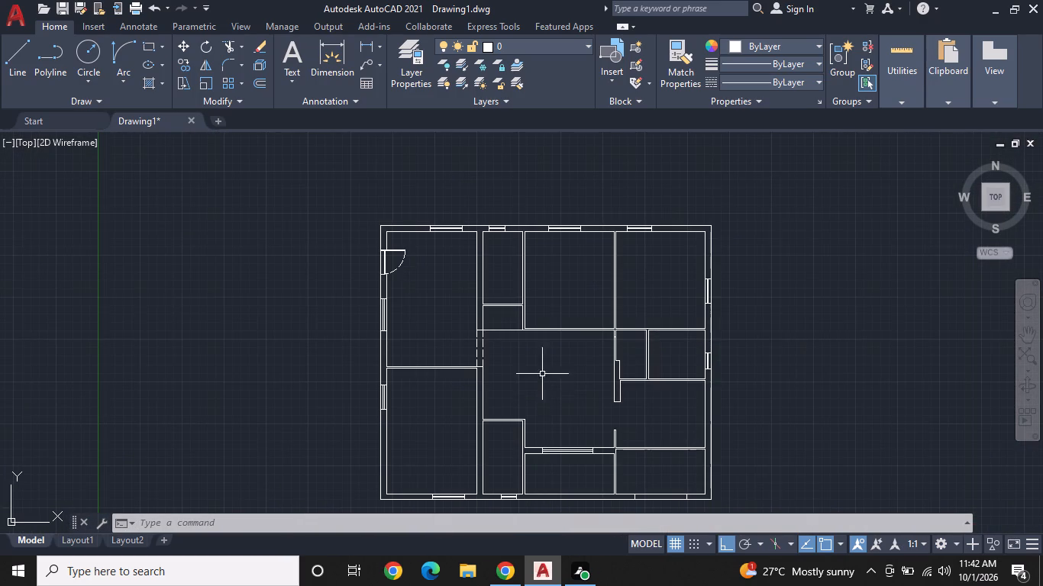
pyautogui.moveTo(531, 367); pyautogui.dragTo(444, 343, button='middle')
pyautogui.scroll(1, 501, 353)
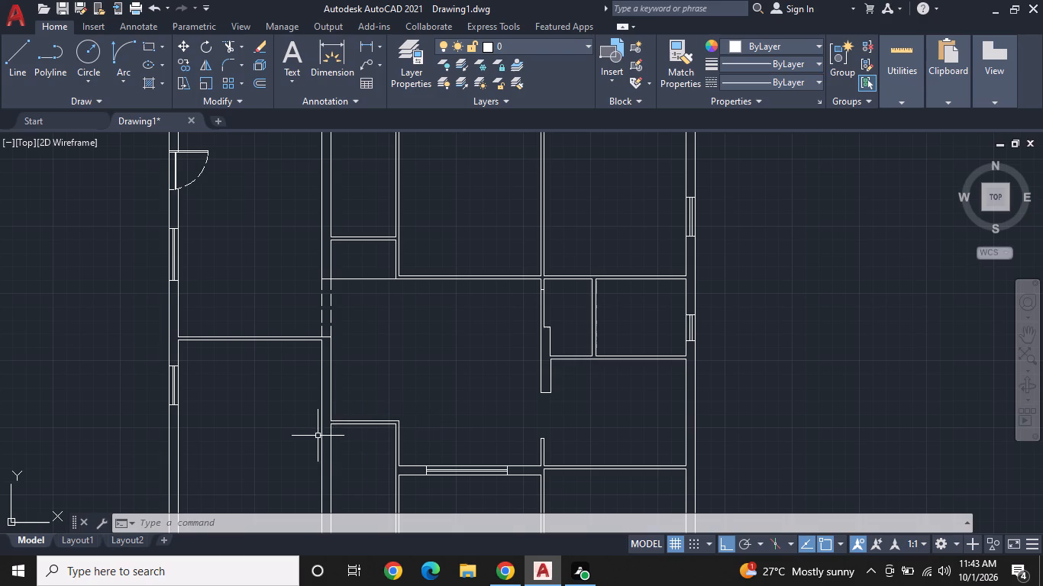
pyautogui.scroll(1, 413, 364)
pyautogui.scroll(1, 283, 306)
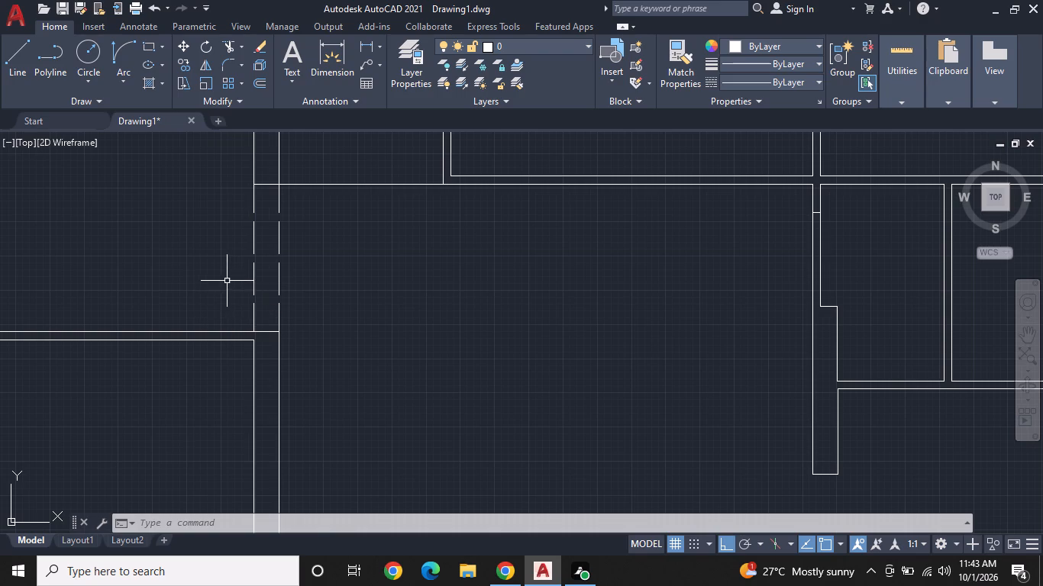
# Examine the floor plan around the left room's door and dashed opening and across the upper rooms.
pyautogui.moveTo(236, 287); pyautogui.dragTo(582, 369, button='middle')
pyautogui.scroll(-1, 515, 305)
pyautogui.moveTo(509, 275); pyautogui.dragTo(433, 370, button='middle')
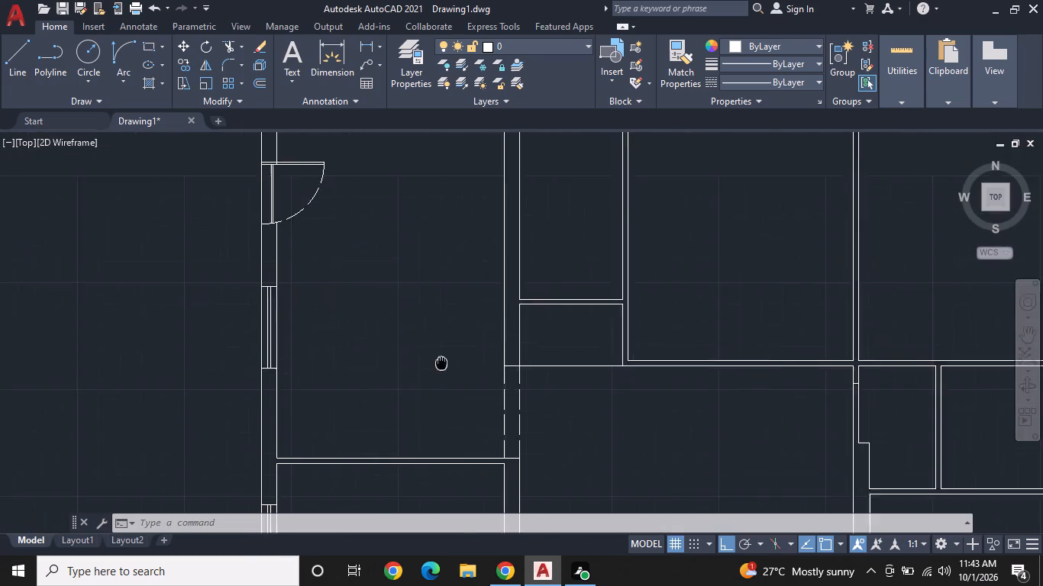
pyautogui.moveTo(433, 370); pyautogui.dragTo(402, 393, button='middle')
pyautogui.scroll(1, 401, 373)
pyautogui.scroll(-1, 411, 322)
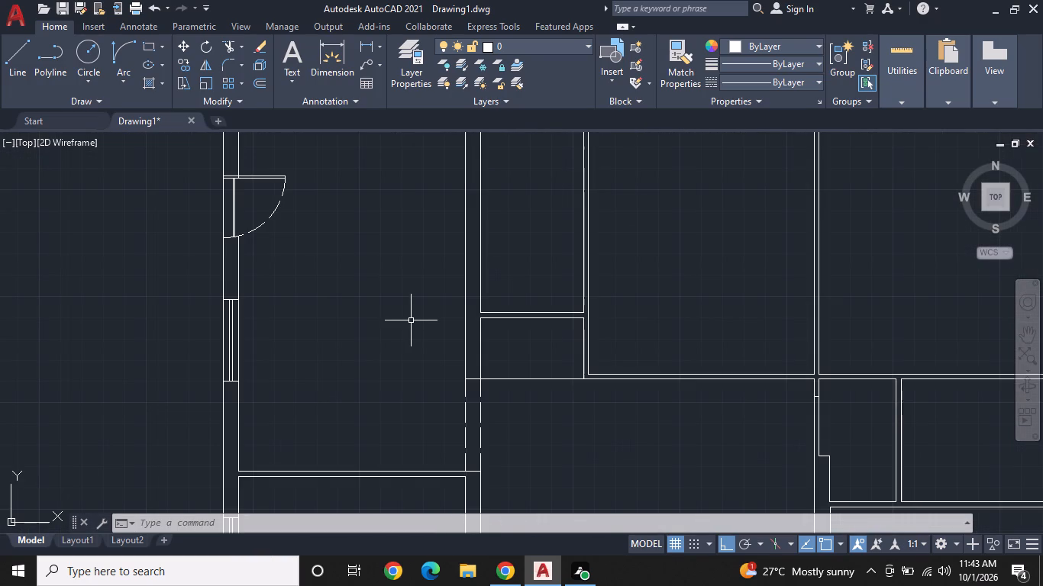
pyautogui.moveTo(421, 298); pyautogui.dragTo(418, 356, button='middle')
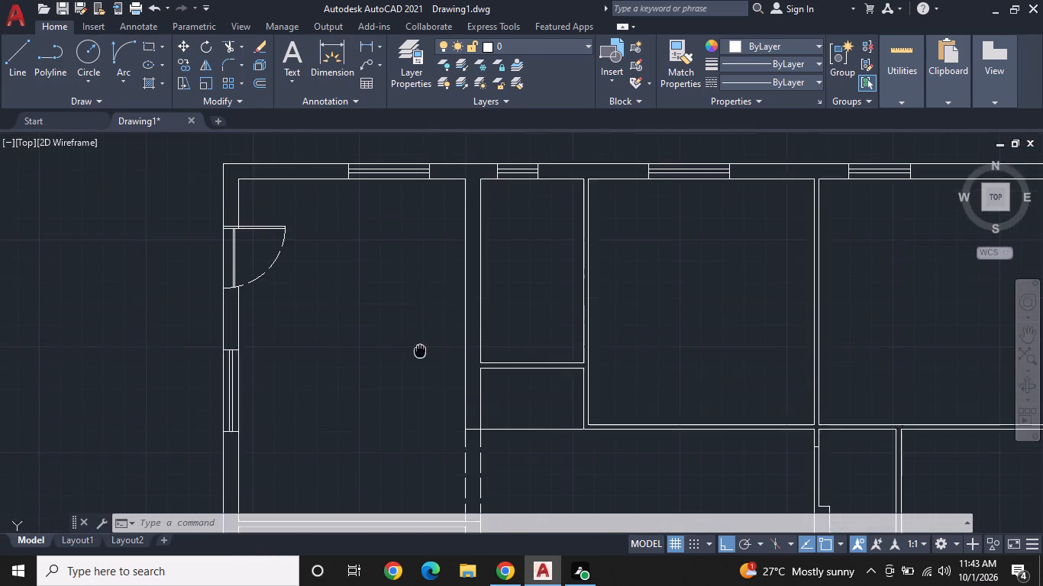
pyautogui.moveTo(418, 356); pyautogui.dragTo(402, 371, button='middle')
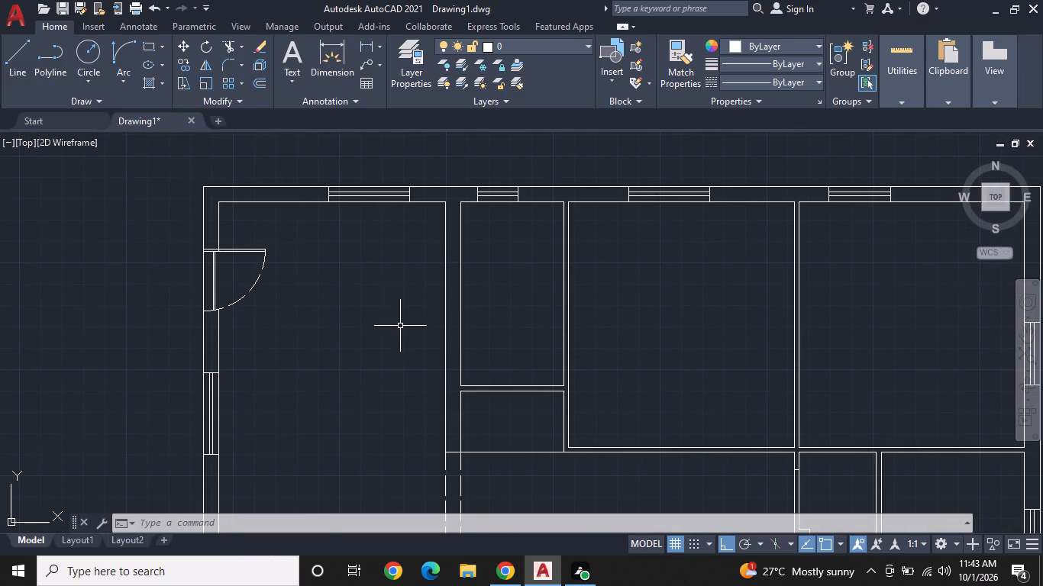
pyautogui.moveTo(363, 295); pyautogui.dragTo(324, 259, button='middle')
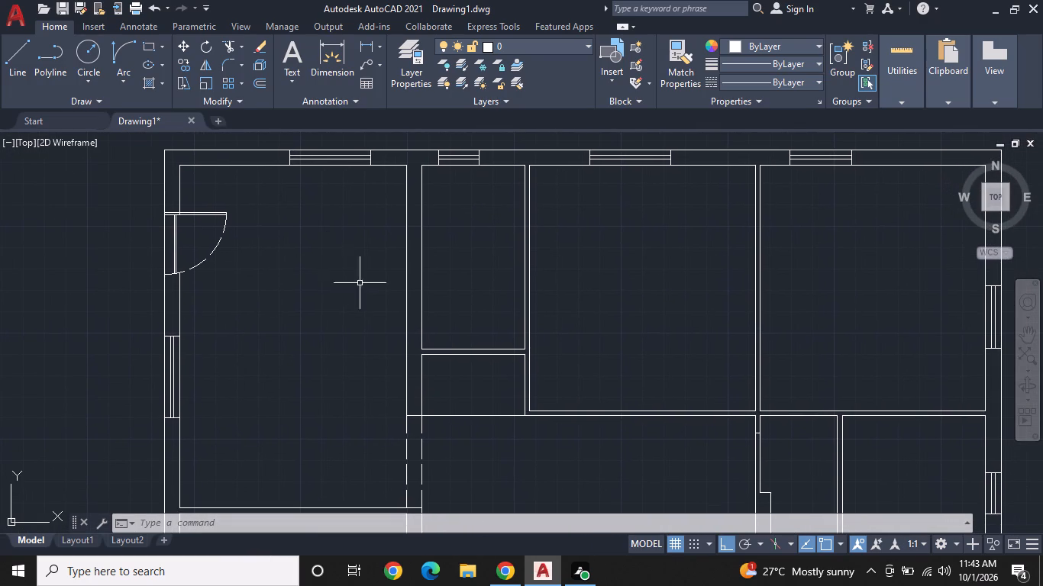
pyautogui.moveTo(362, 272); pyautogui.dragTo(383, 188, button='middle')
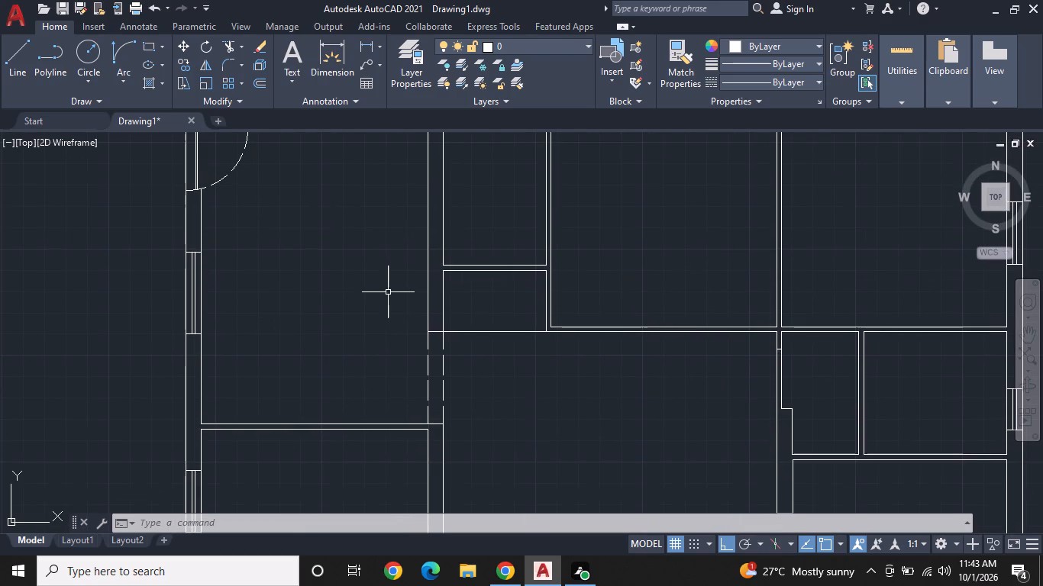
pyautogui.moveTo(439, 272); pyautogui.dragTo(310, 359, button='middle')
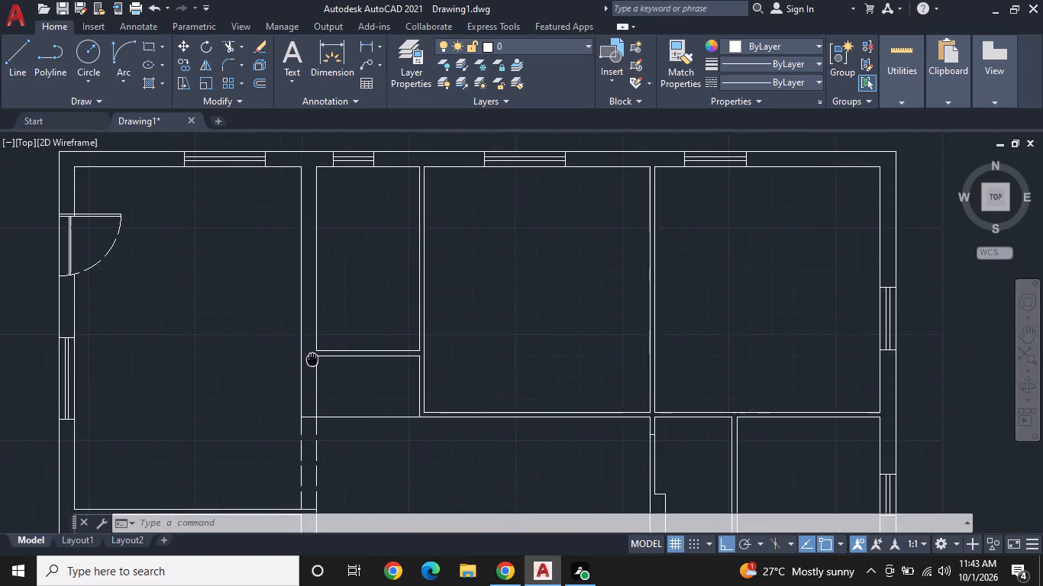
pyautogui.moveTo(310, 359); pyautogui.dragTo(291, 371, button='middle')
pyautogui.moveTo(373, 334); pyautogui.dragTo(312, 371, button='middle')
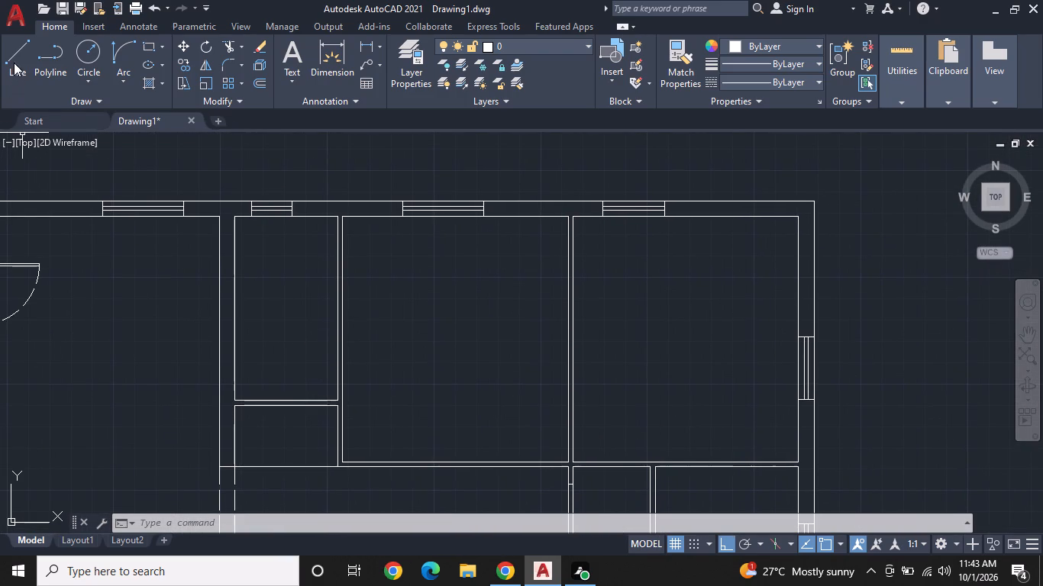
# Draw a horizontal line about 5'-3" long across the narrow upper room, from its right wall's far face to its left wall.
pyautogui.click(14, 63)
pyautogui.moveTo(405, 347); pyautogui.dragTo(405, 349, button='middle')
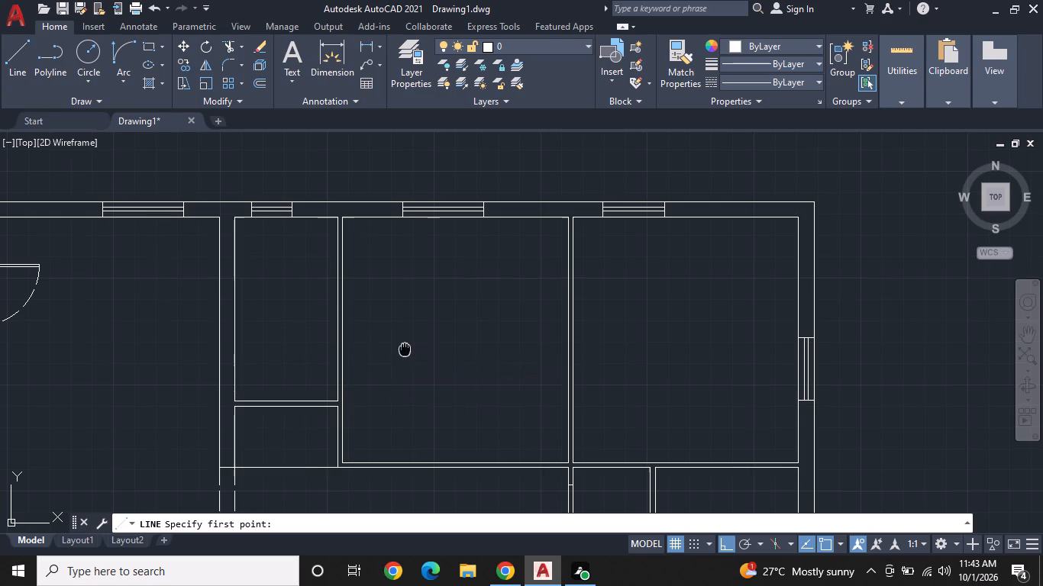
pyautogui.moveTo(405, 349); pyautogui.dragTo(394, 371, button='middle')
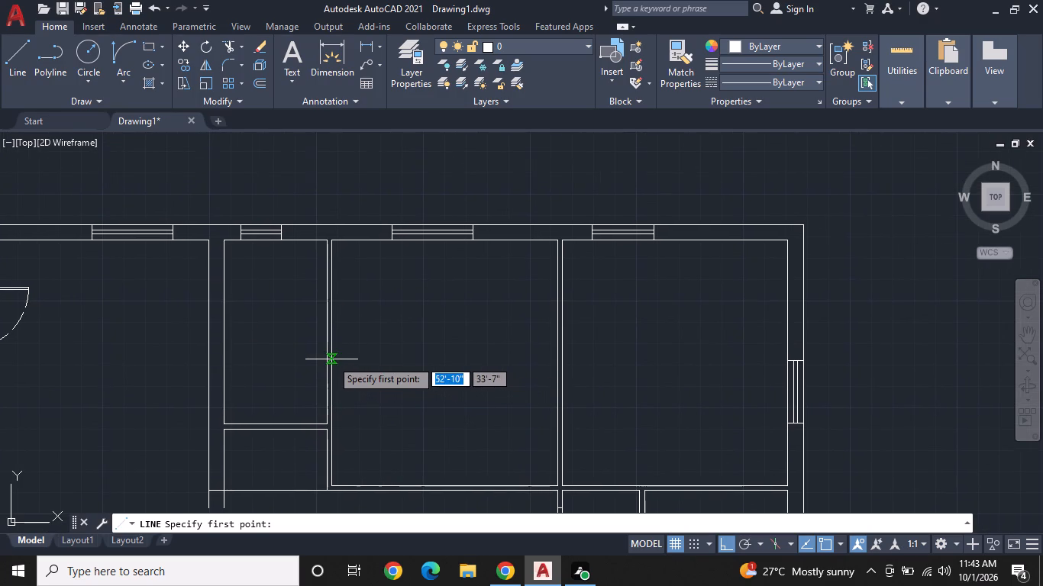
pyautogui.click(331, 355)
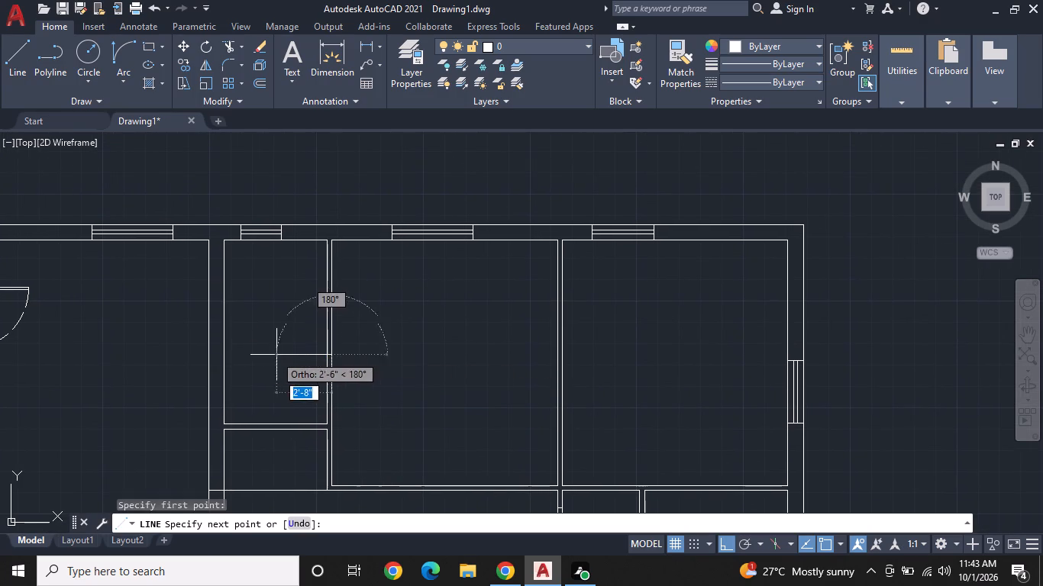
pyautogui.click(226, 355)
pyautogui.rightClick(226, 355)
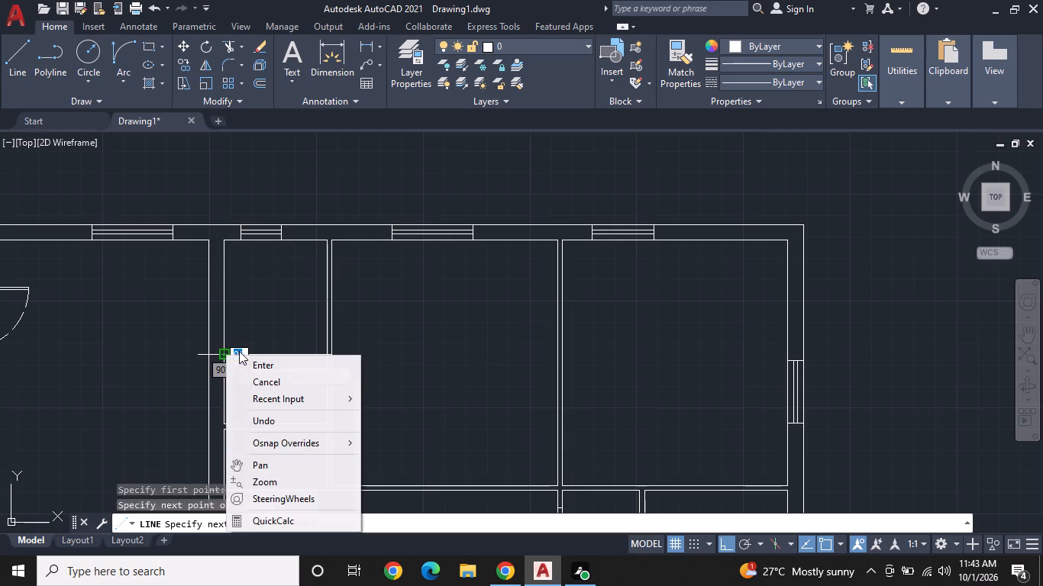
pyautogui.click(247, 374)
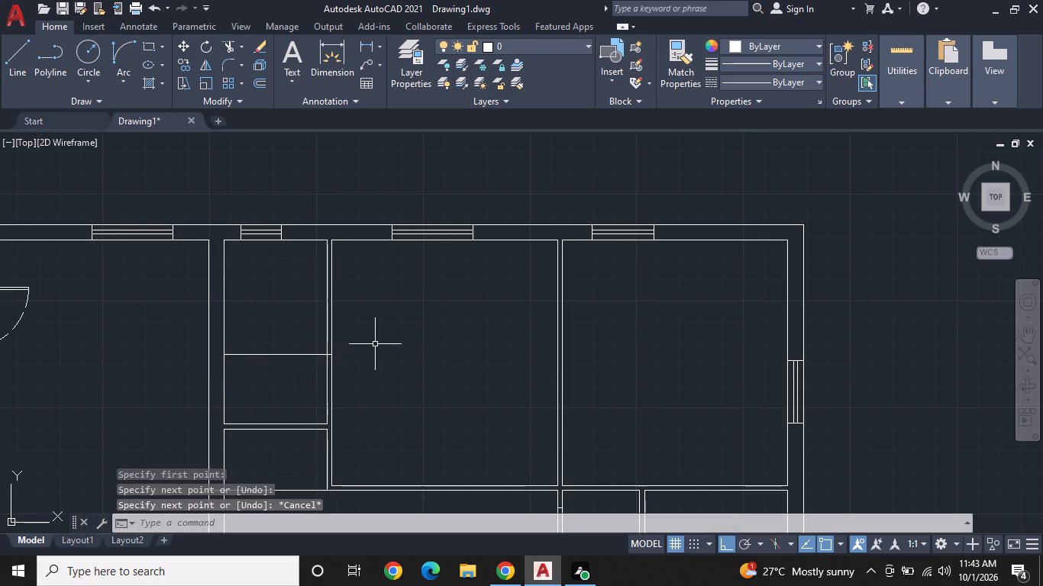
# Draw a line about 2'-8" long over the new horizontal line, from its right end to its midpoint.
pyautogui.scroll(1, 345, 368)
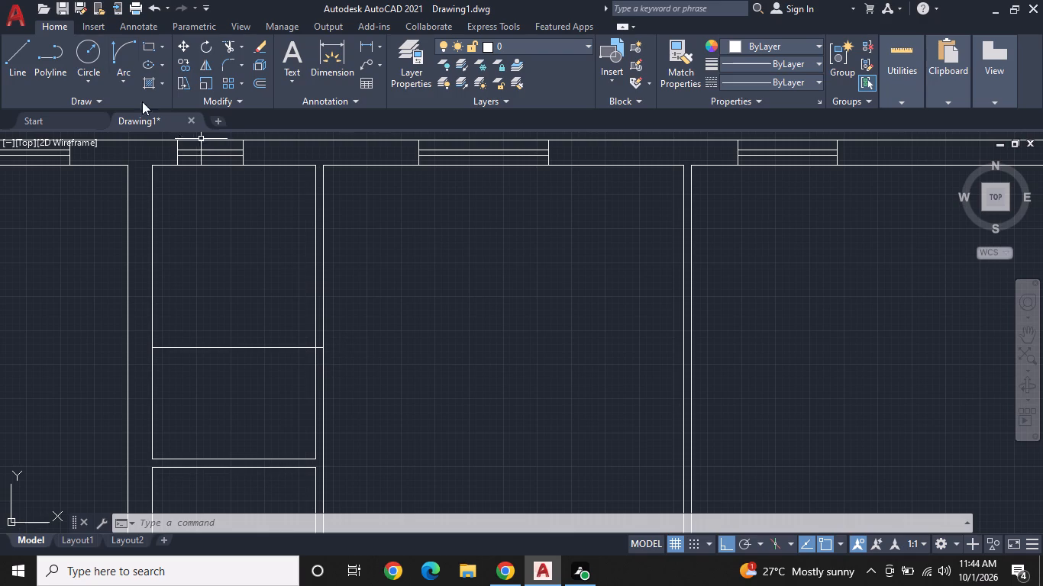
pyautogui.click(2, 60)
pyautogui.click(13, 50)
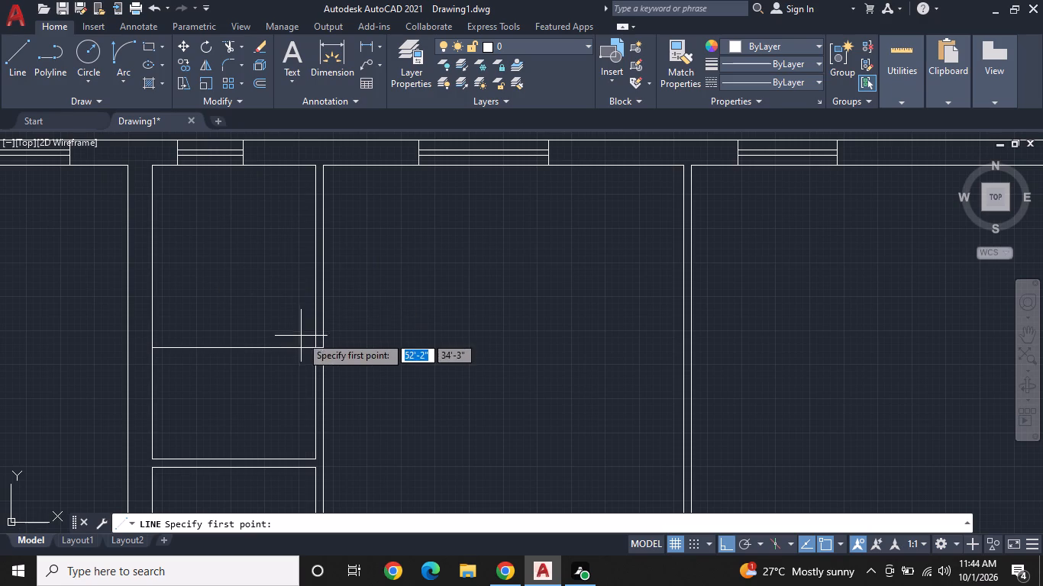
pyautogui.click(321, 349)
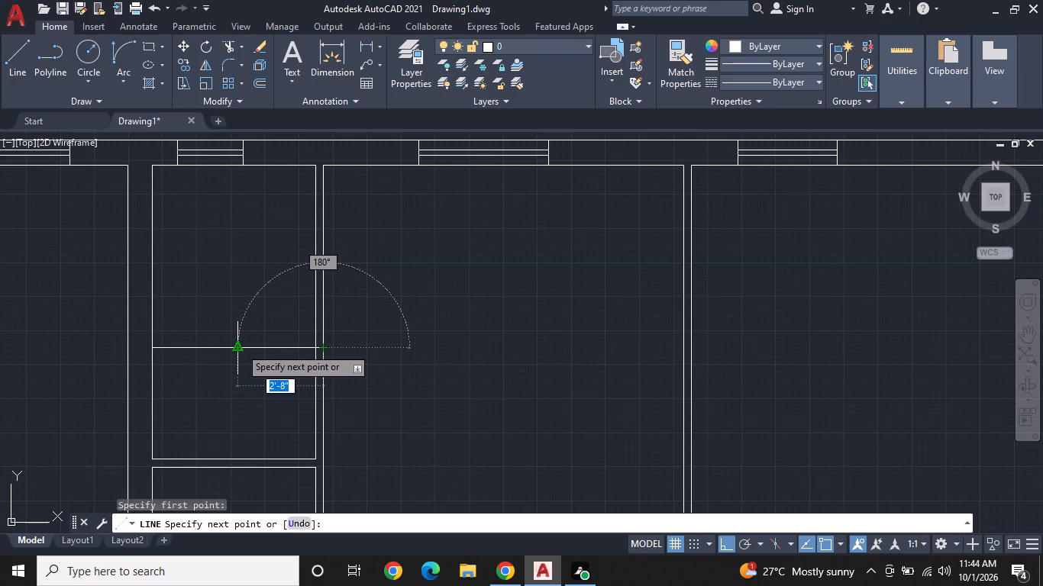
pyautogui.scroll(2, 240, 347)
pyautogui.click(242, 347)
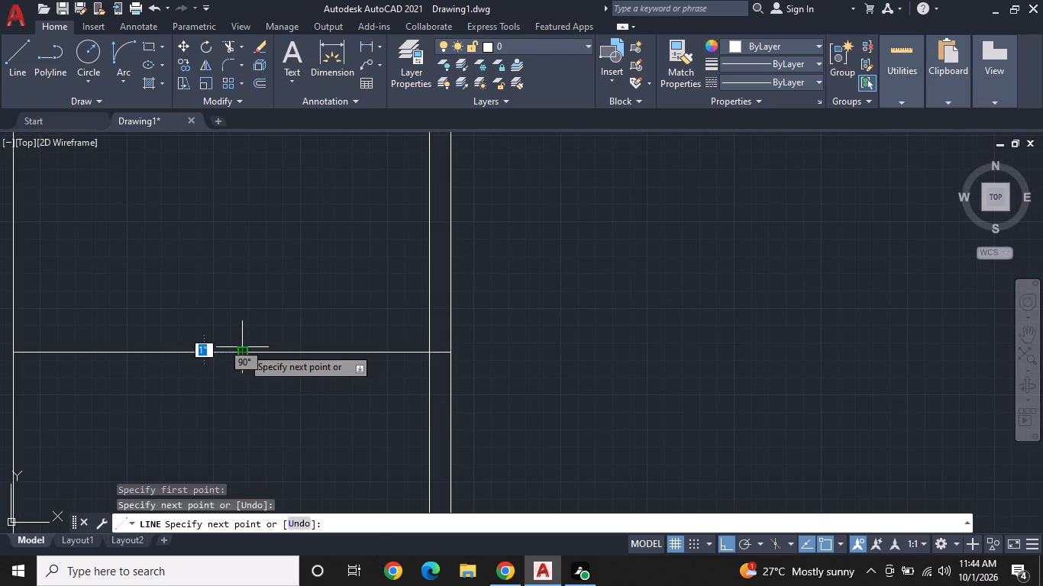
pyautogui.rightClick(242, 347)
pyautogui.click(278, 371)
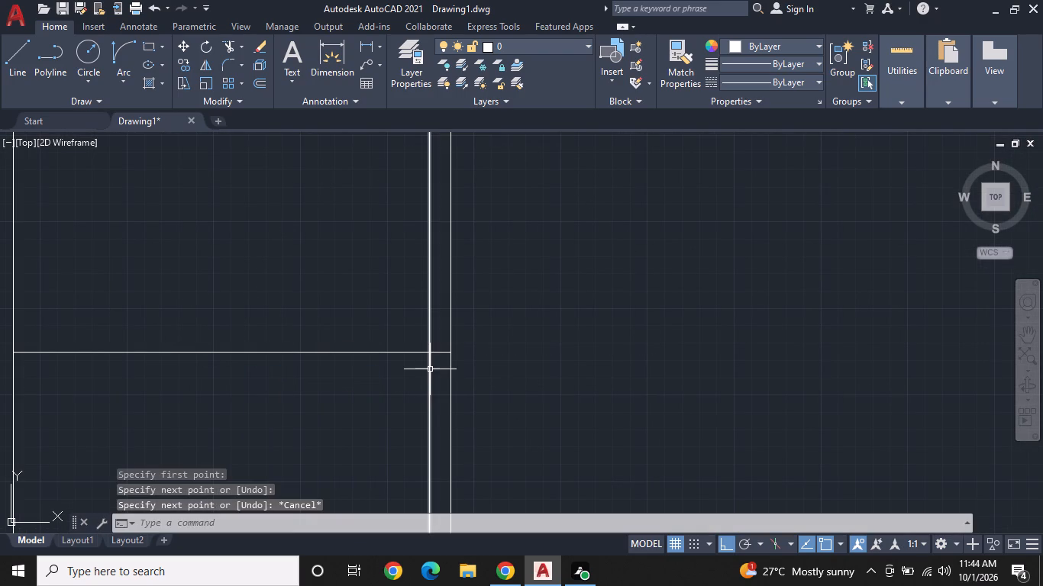
# Draw a vertical line upward along the wall's far face, starting at the horizontal line's right end.
pyautogui.rightClick(431, 369)
pyautogui.click(516, 96)
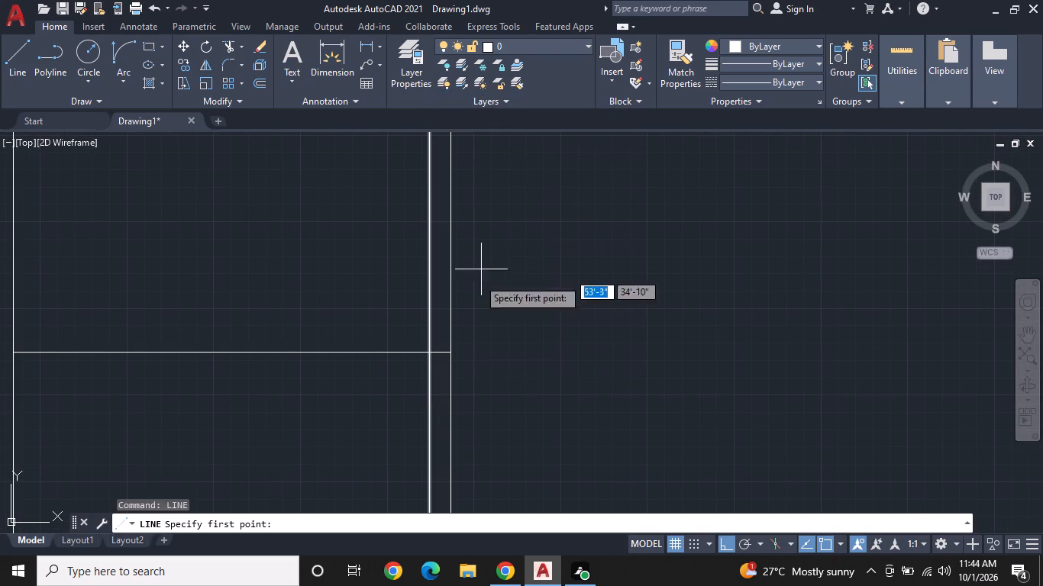
pyautogui.click(447, 353)
pyautogui.moveTo(461, 222); pyautogui.dragTo(412, 317, button='middle')
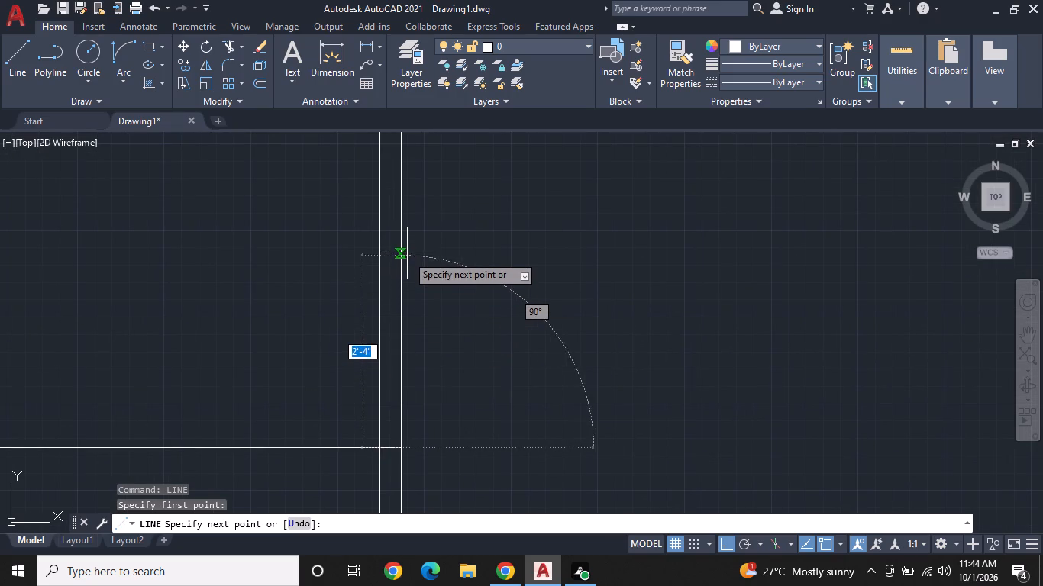
pyautogui.click(407, 238)
pyautogui.rightClick(407, 238)
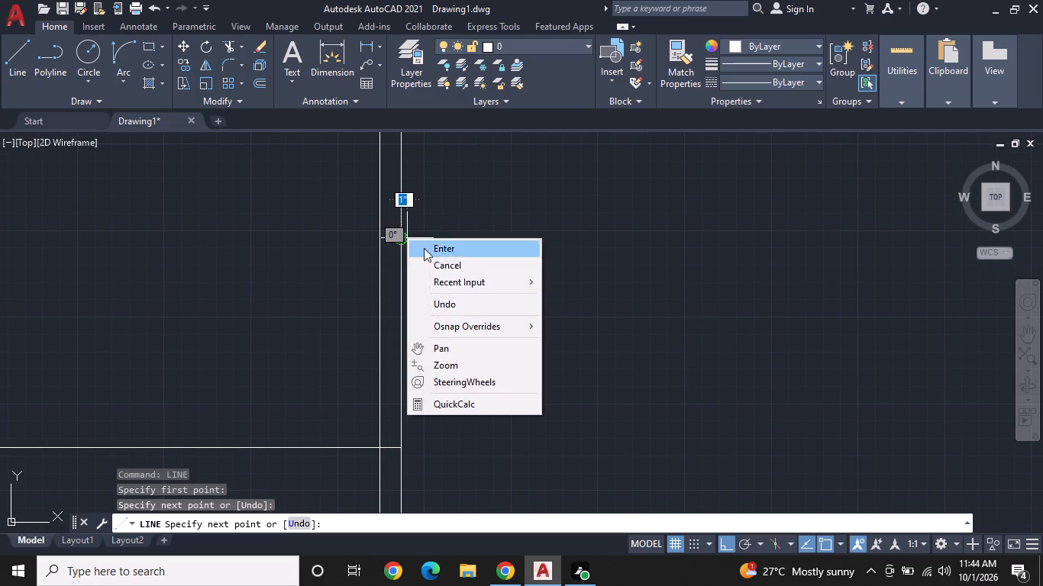
pyautogui.click(448, 265)
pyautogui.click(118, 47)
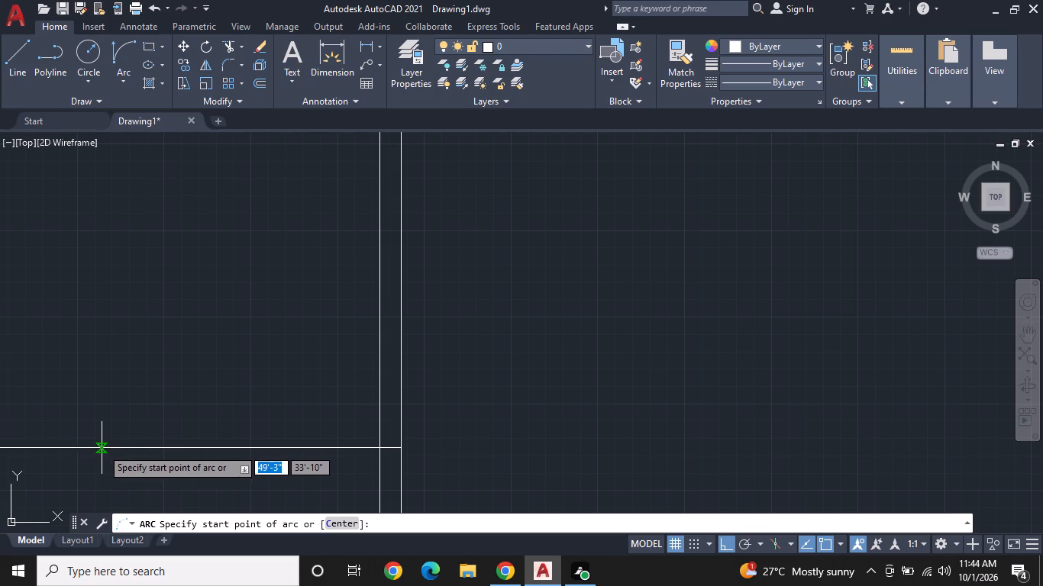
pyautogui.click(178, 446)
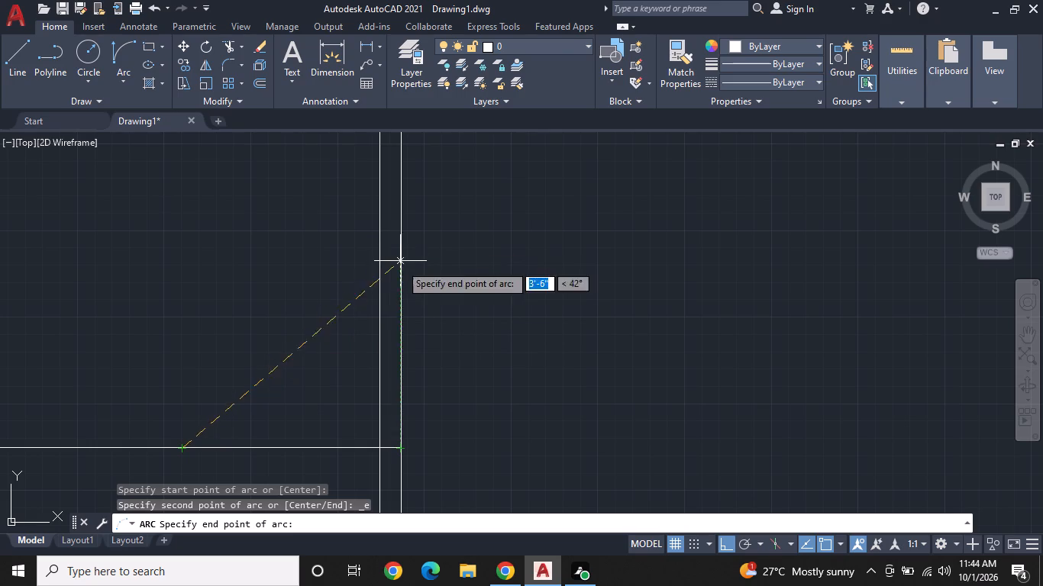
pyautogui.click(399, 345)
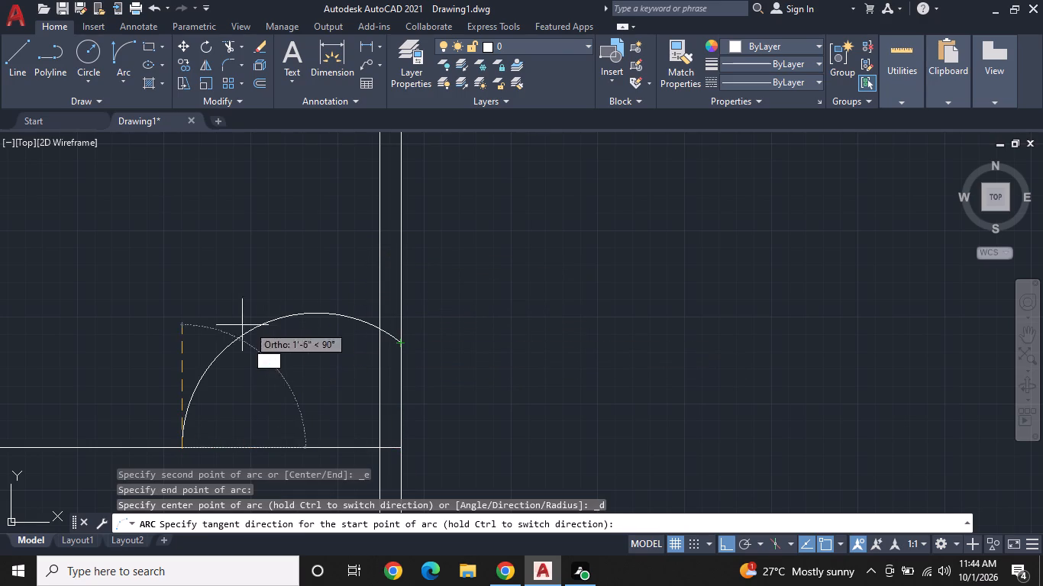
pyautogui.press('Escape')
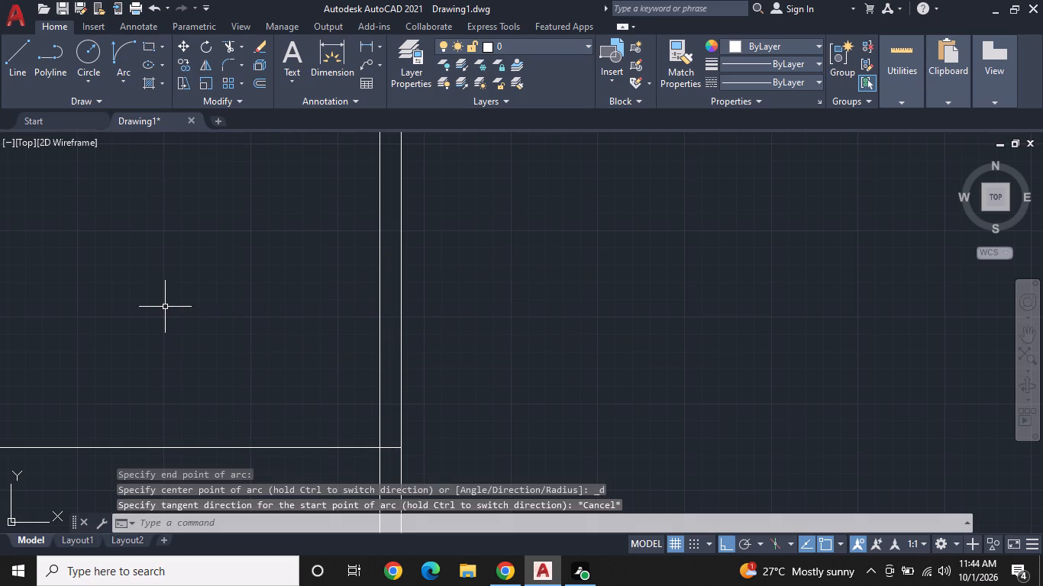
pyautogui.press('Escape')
# Draw an L shape inside the middle upper room: a 2'-6" horizontal line to the right, then a 2'-6" vertical line upward.
pyautogui.scroll(-2, 331, 337)
pyautogui.moveTo(457, 334); pyautogui.dragTo(337, 355, button='middle')
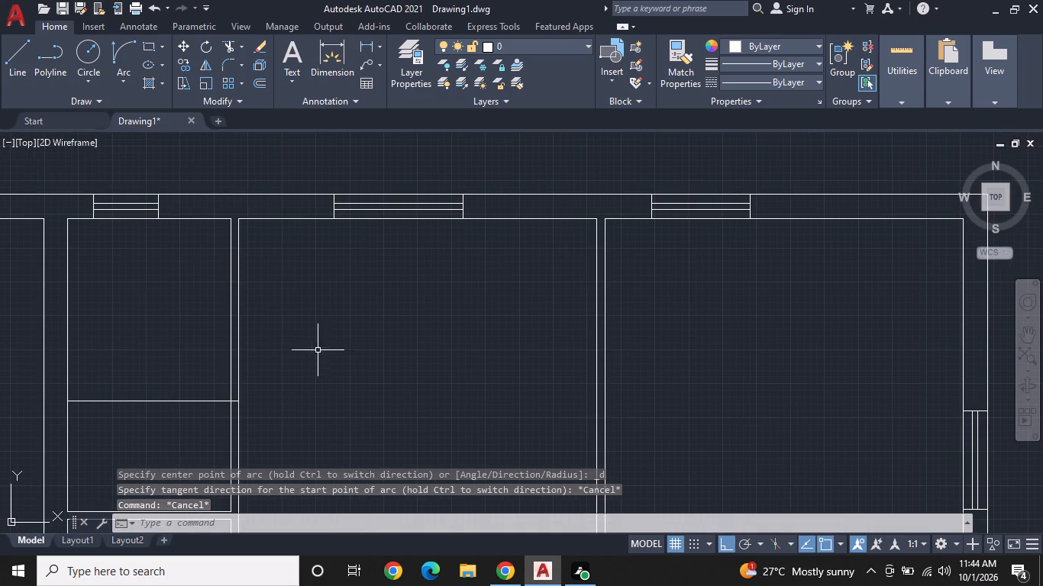
pyautogui.click(11, 60)
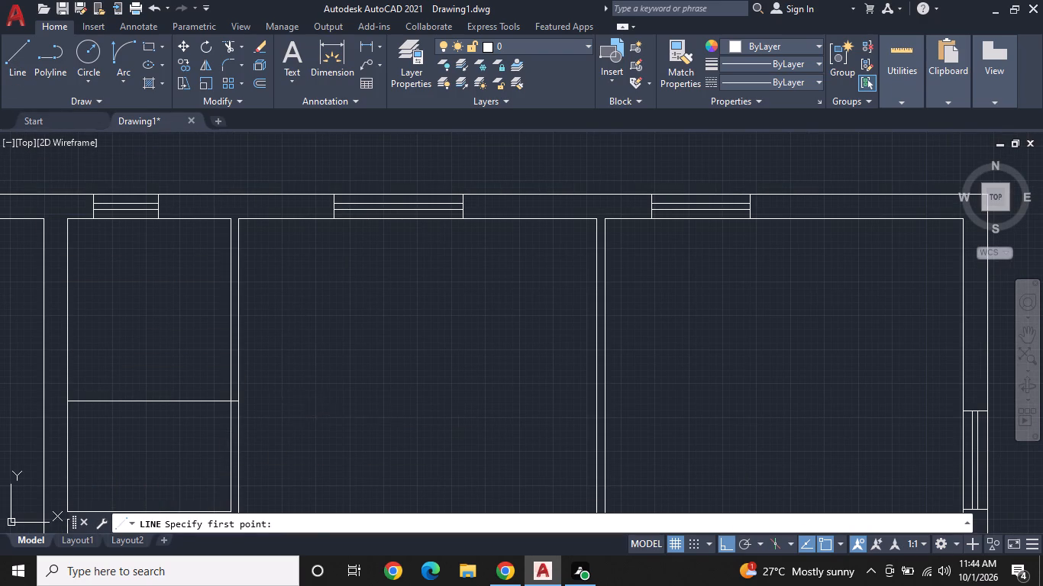
pyautogui.click(296, 399)
pyautogui.press('2')
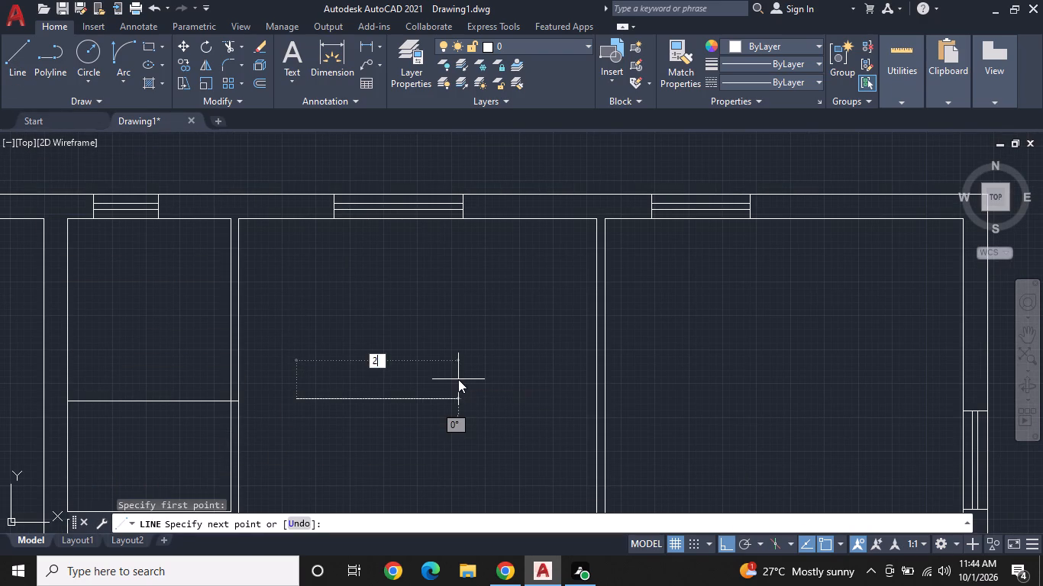
pyautogui.press('Return')
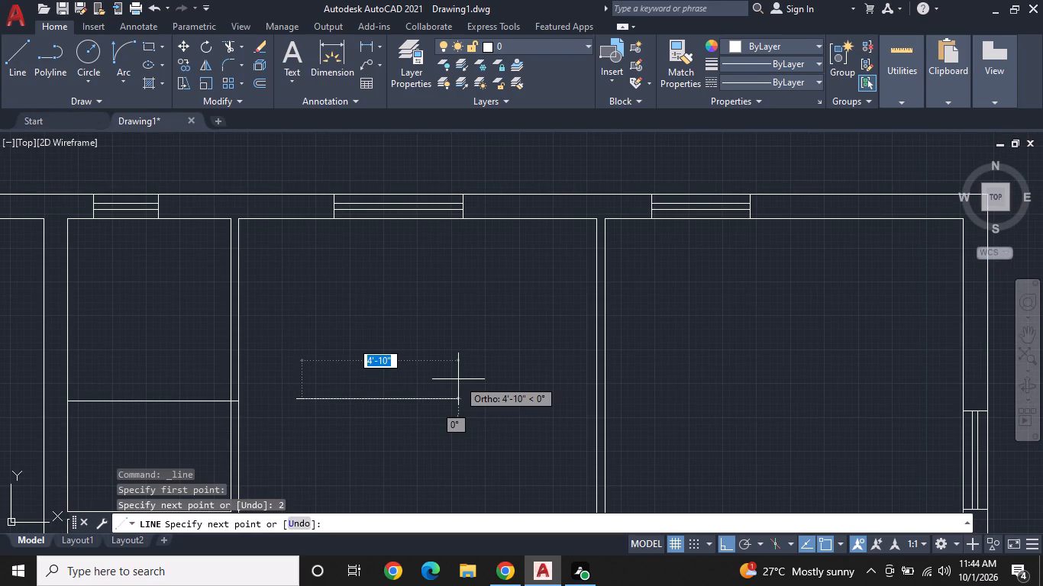
pyautogui.hotkey('ctrl', 'z')
pyautogui.write('2\'6"')
pyautogui.press('Return')
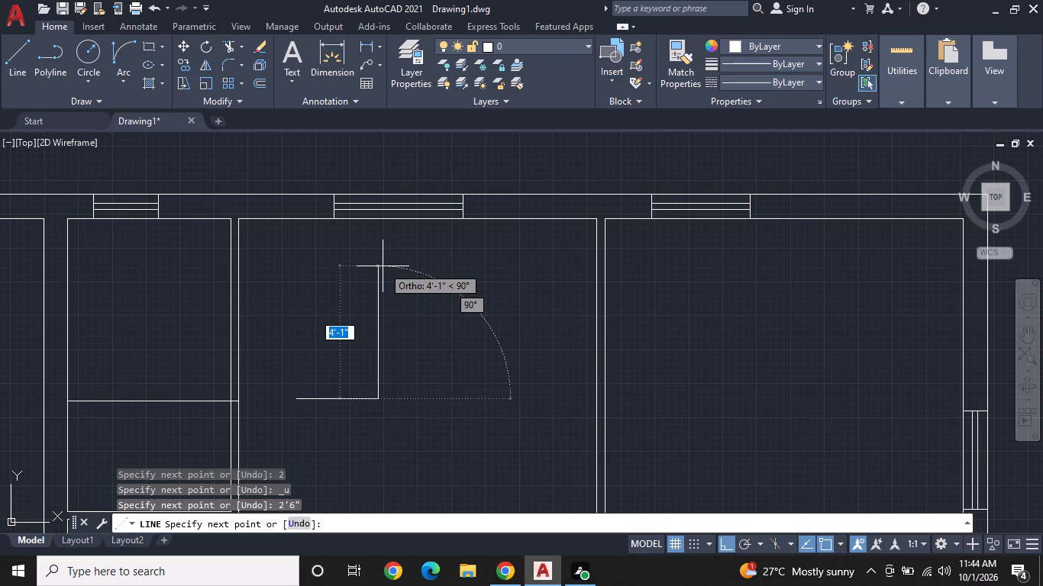
pyautogui.write('2\'6"')
pyautogui.press('Return')
pyautogui.press('`')
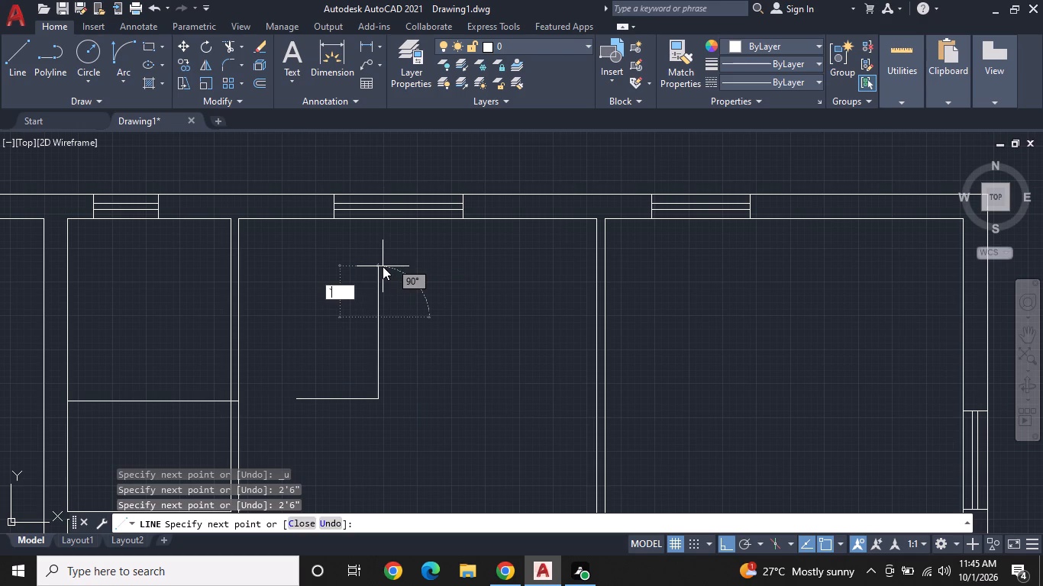
pyautogui.press('Escape')
pyautogui.press('Escape')
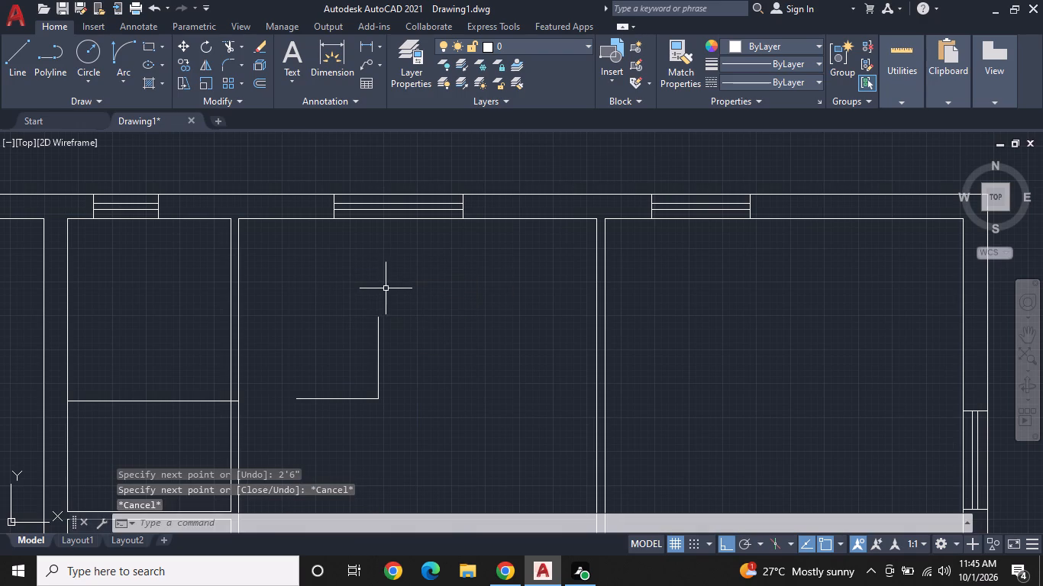
# Draw a quarter-circle swing arc from the top of the 2'-6" vertical line to the left end of the horizontal line.
pyautogui.click(124, 42)
pyautogui.click(379, 317)
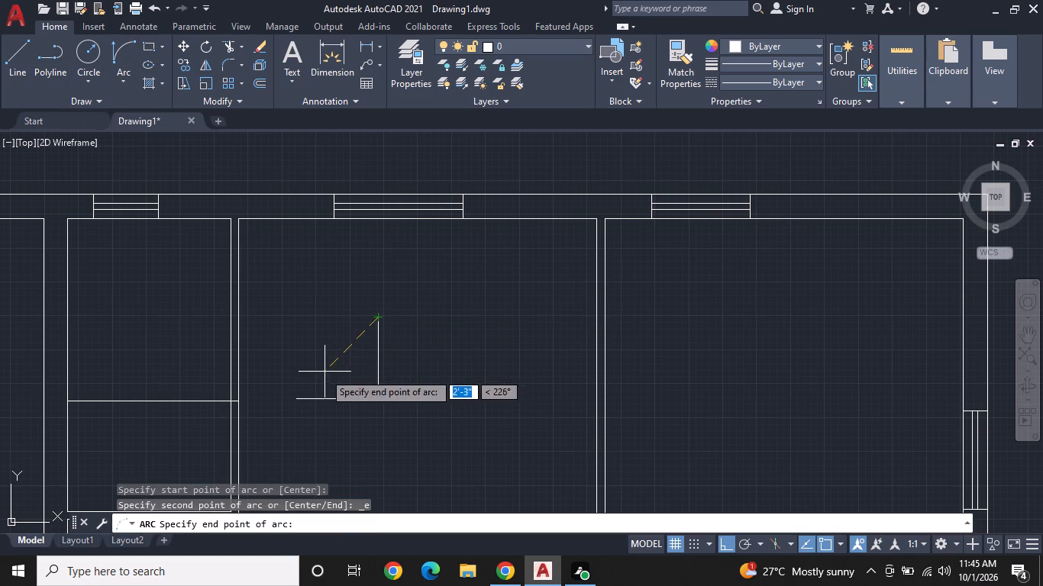
pyautogui.click(292, 399)
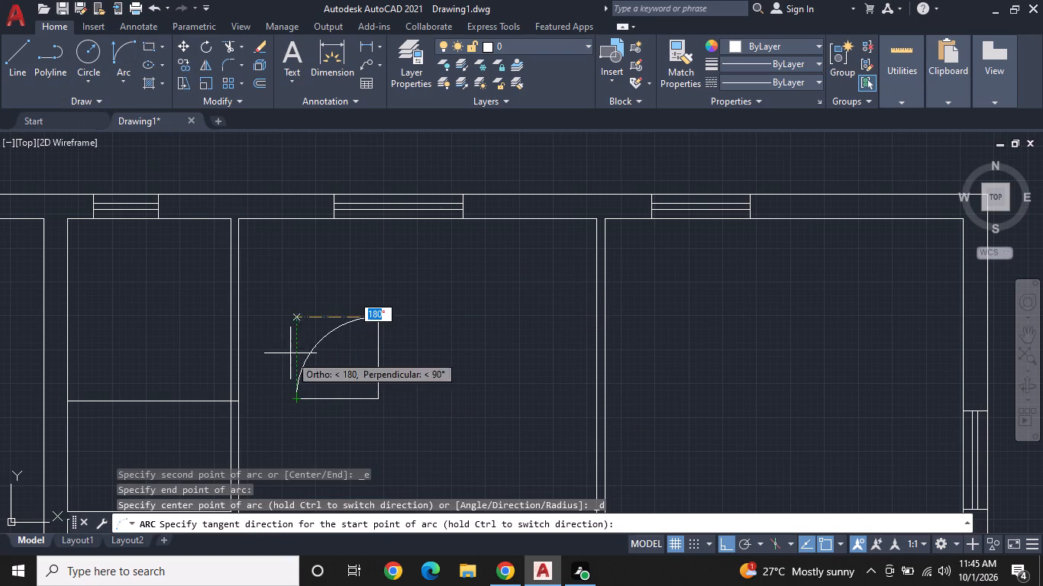
pyautogui.click(260, 315)
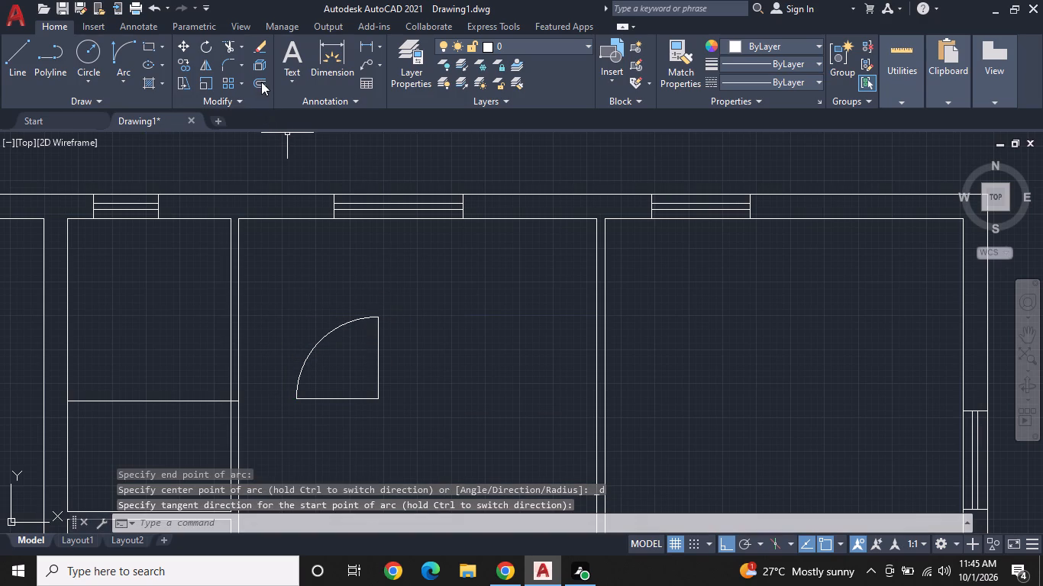
# Offset the door symbol's vertical line 1" inward to give the door leaf its thickness.
pyautogui.click(261, 82)
pyautogui.rightClick(320, 282)
pyautogui.click(383, 298)
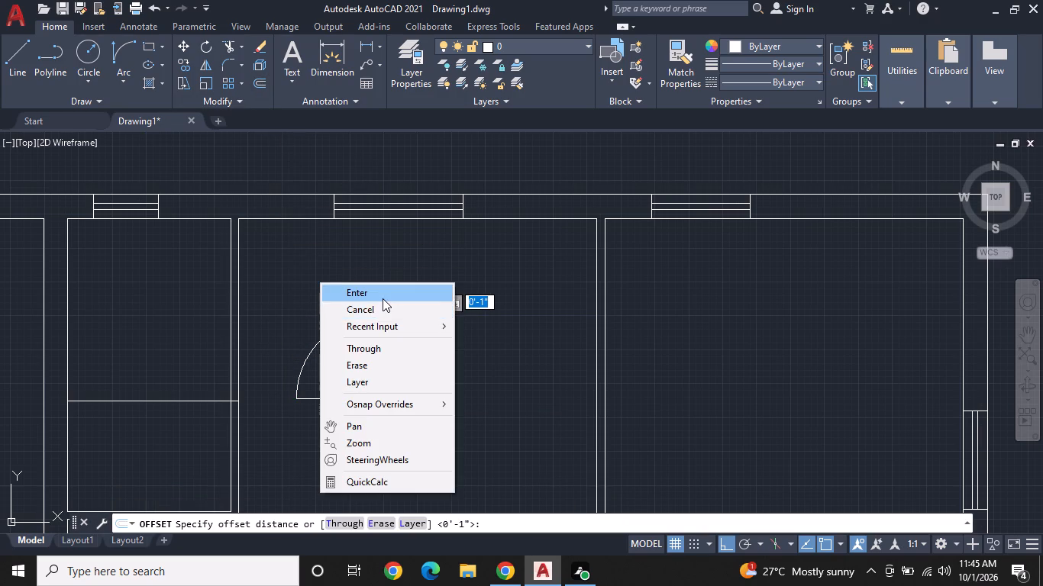
pyautogui.click(381, 354)
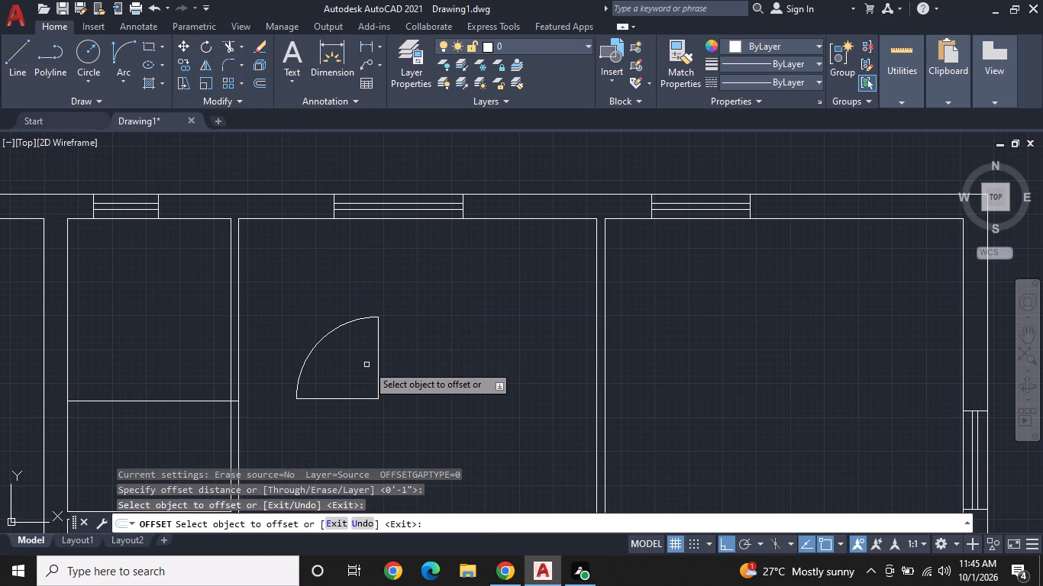
pyautogui.click(379, 353)
pyautogui.click(338, 361)
pyautogui.moveTo(362, 357); pyautogui.dragTo(373, 307, button='middle')
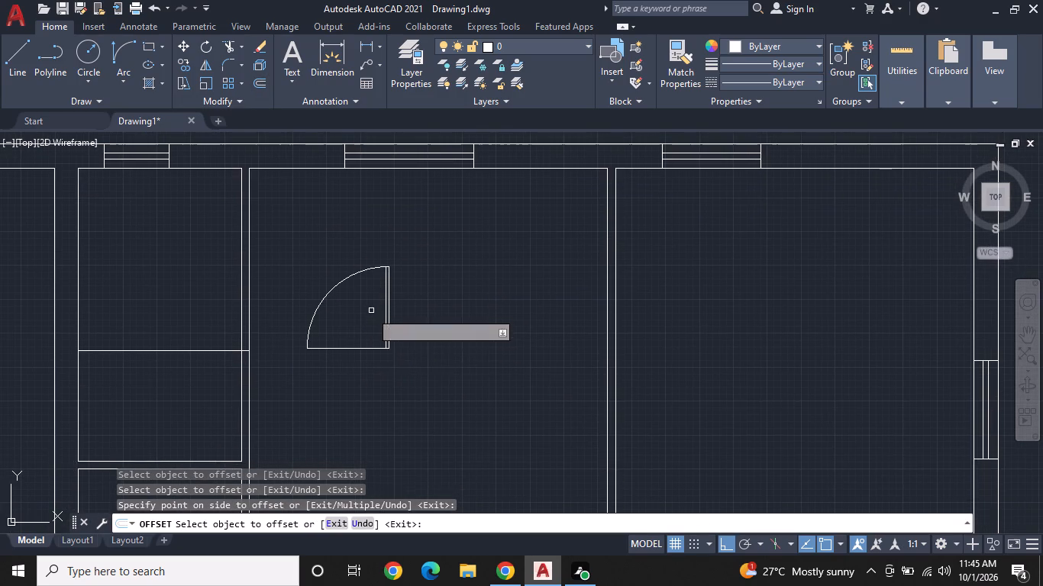
pyautogui.rightClick(348, 336)
pyautogui.click(408, 360)
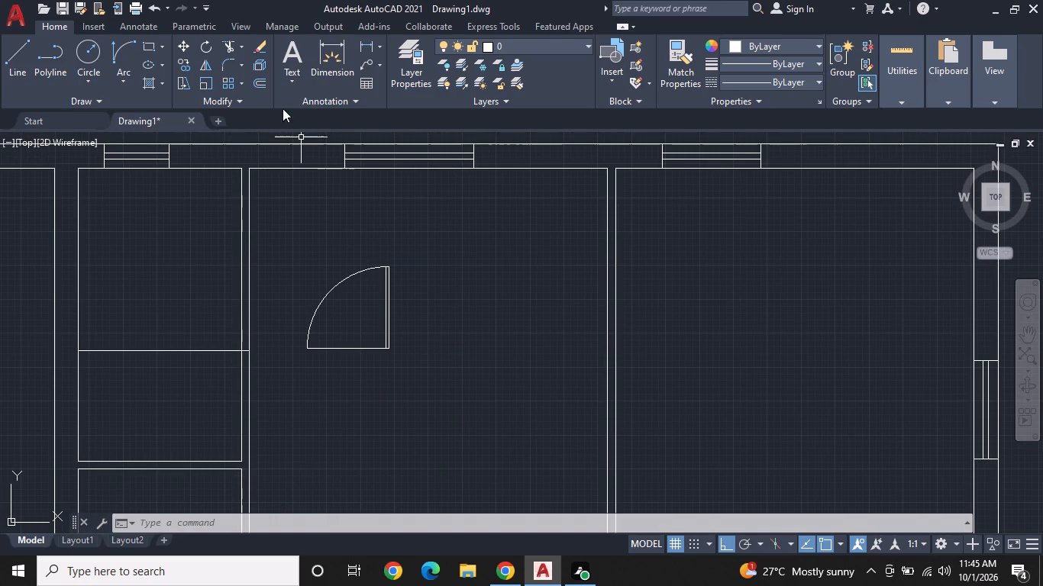
# Mirror the whole door symbol about a vertical line through the arc's lower end, keeping the source objects.
pyautogui.click(205, 62)
pyautogui.moveTo(273, 221); pyautogui.dragTo(286, 248)
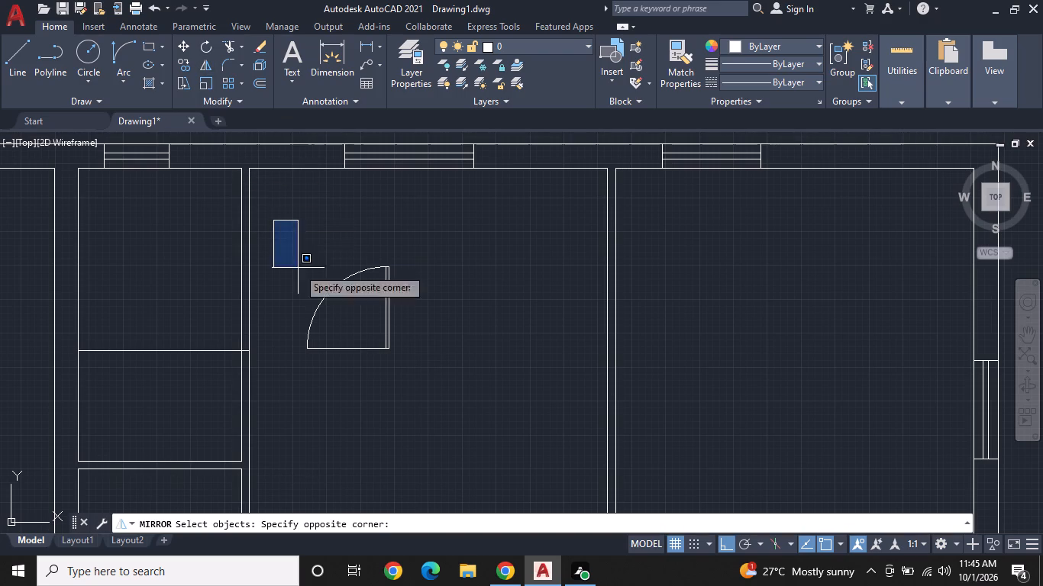
pyautogui.click(444, 401)
pyautogui.rightClick(444, 401)
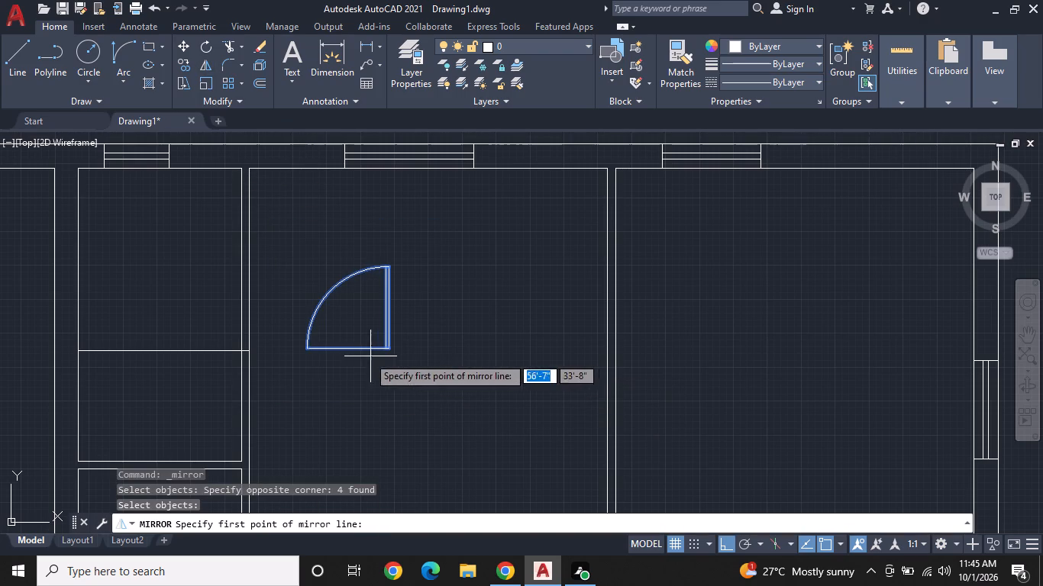
pyautogui.click(305, 348)
pyautogui.click(303, 236)
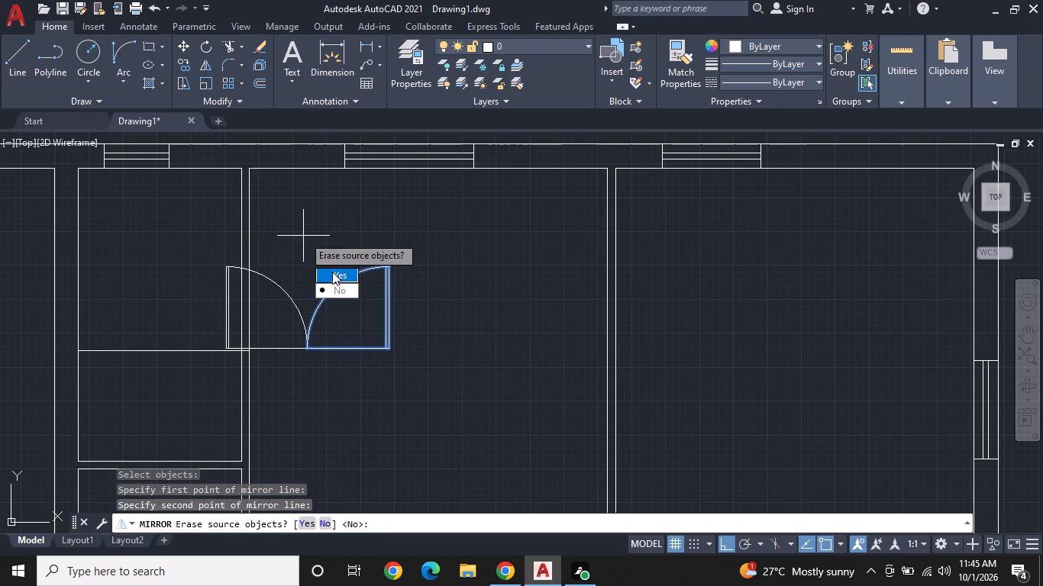
pyautogui.moveTo(340, 283); pyautogui.dragTo(303, 236)
pyautogui.moveTo(305, 236); pyautogui.dragTo(401, 234, button='middle')
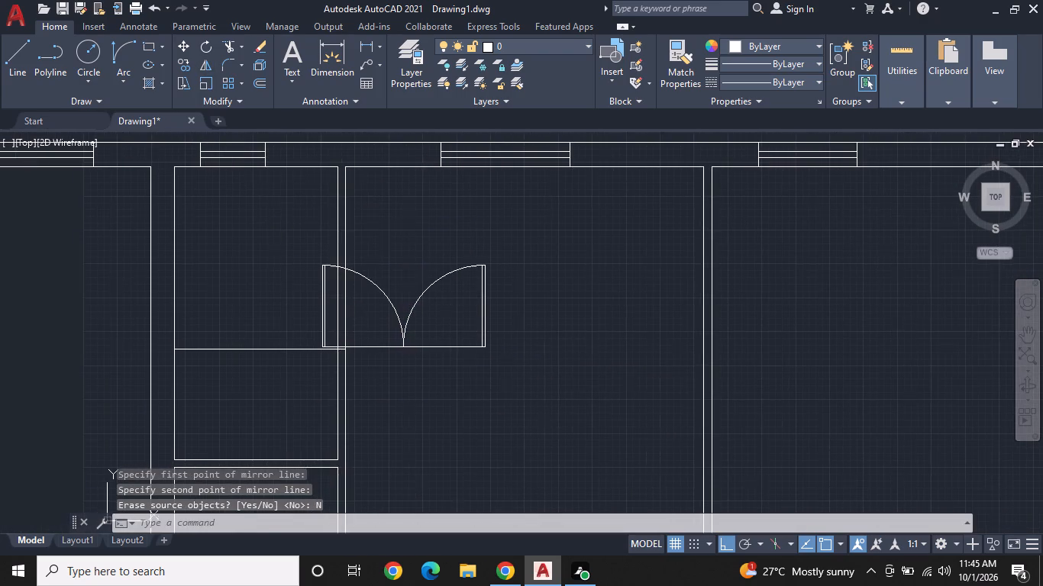
# Move the original door symbol horizontally to the right, away from its mirrored copy, within the middle upper room.
pyautogui.click(416, 299)
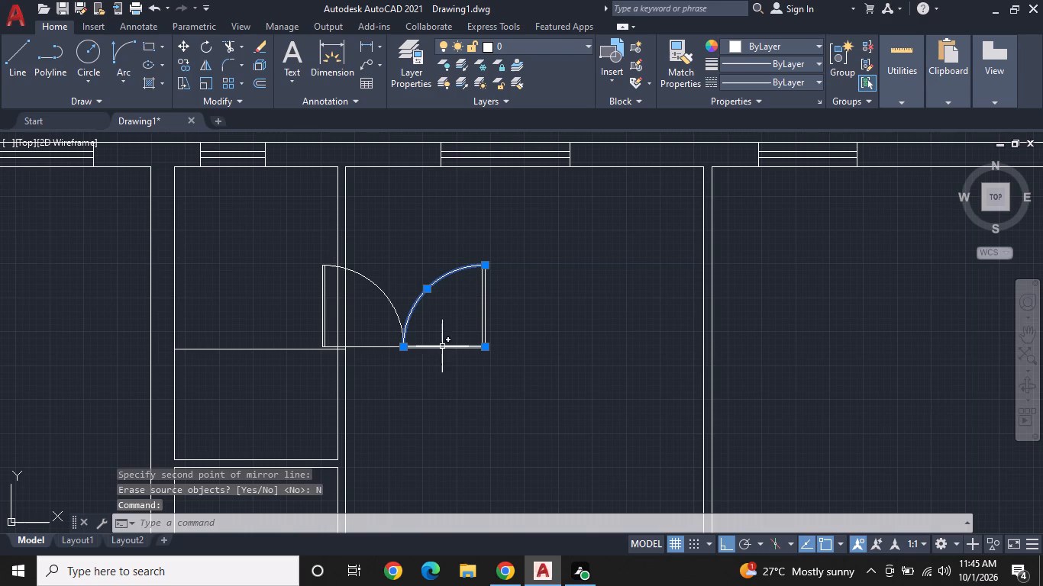
pyautogui.click(442, 346)
pyautogui.moveTo(505, 332); pyautogui.dragTo(504, 324)
pyautogui.click(445, 274)
pyautogui.rightClick(445, 274)
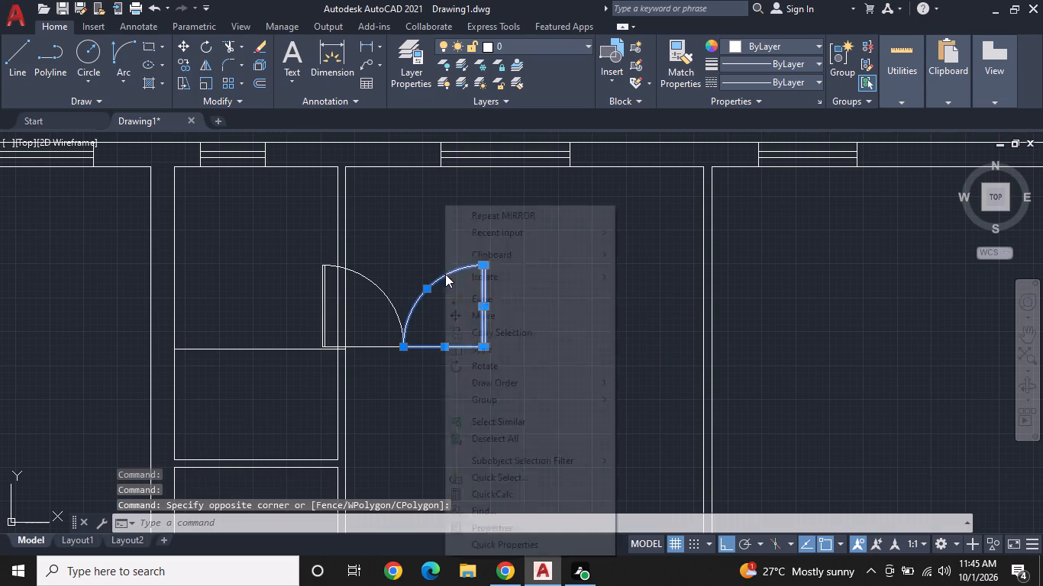
pyautogui.click(492, 313)
pyautogui.click(488, 348)
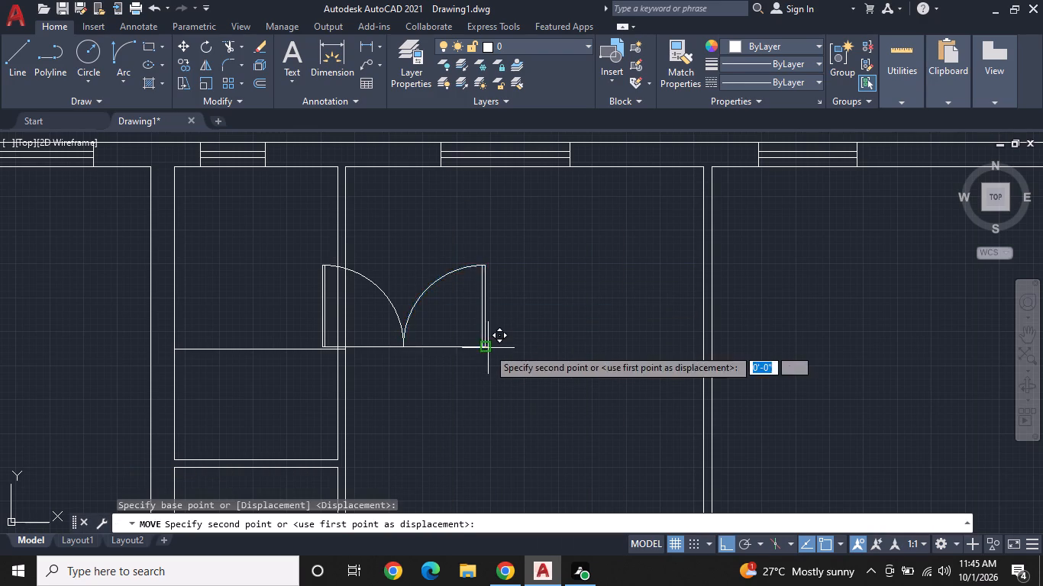
pyautogui.click(627, 324)
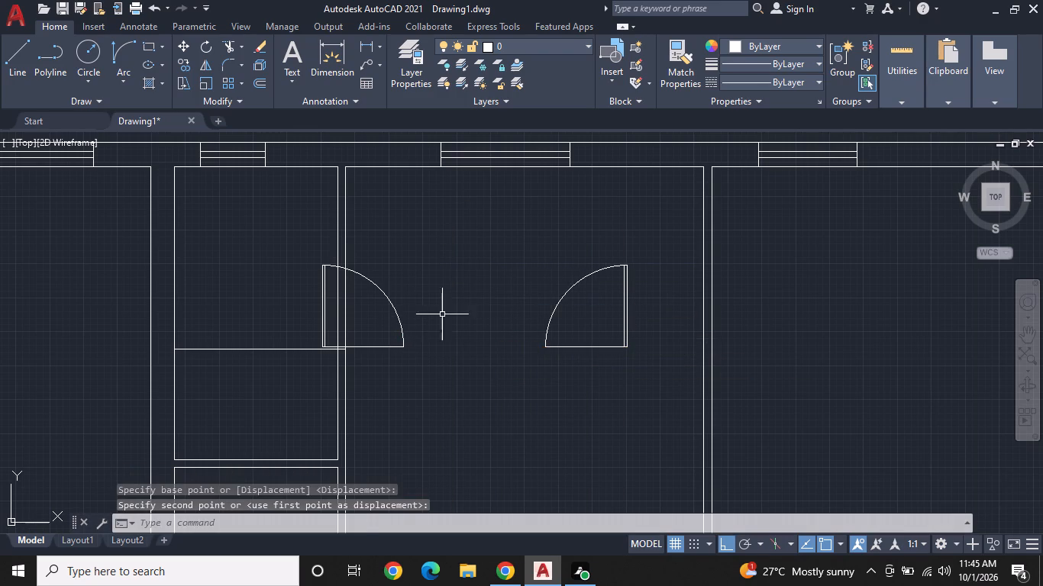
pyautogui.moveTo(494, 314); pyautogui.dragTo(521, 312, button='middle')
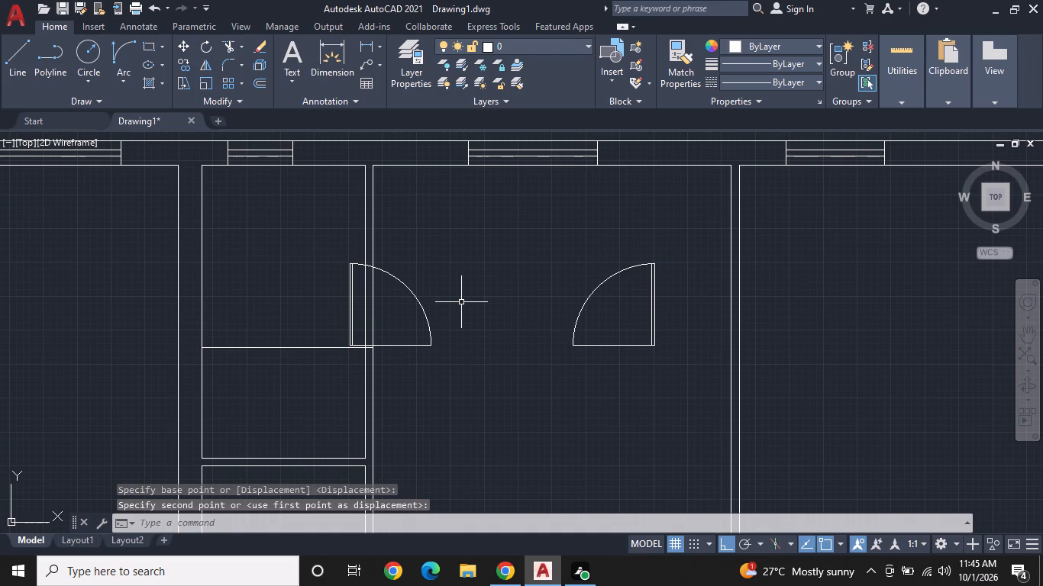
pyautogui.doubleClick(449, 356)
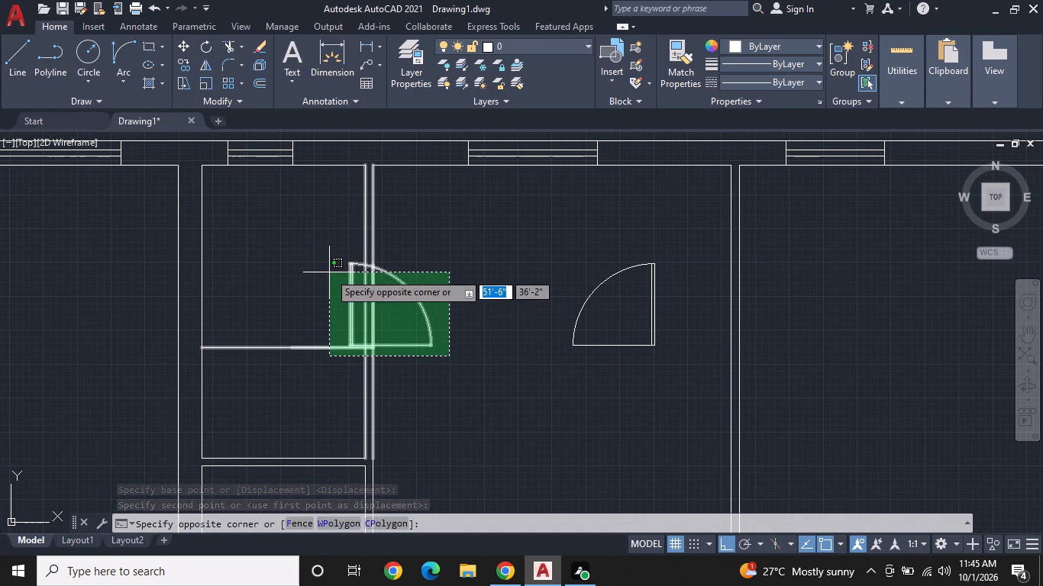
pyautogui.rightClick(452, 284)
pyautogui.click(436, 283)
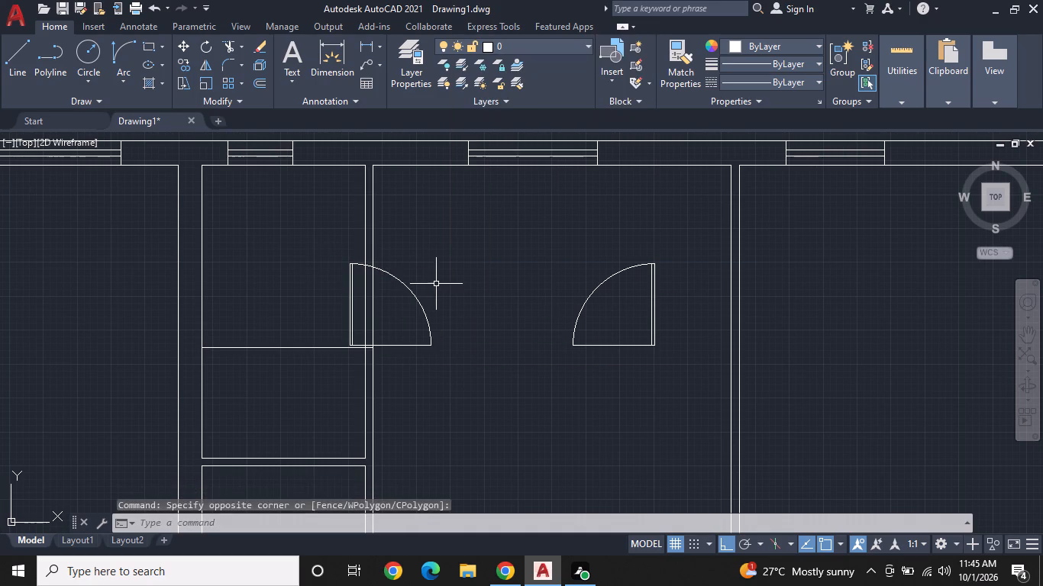
# Rotate the mirrored door symbol 90° counterclockwise about its lower hinge corner.
pyautogui.click(434, 322)
pyautogui.click(397, 288)
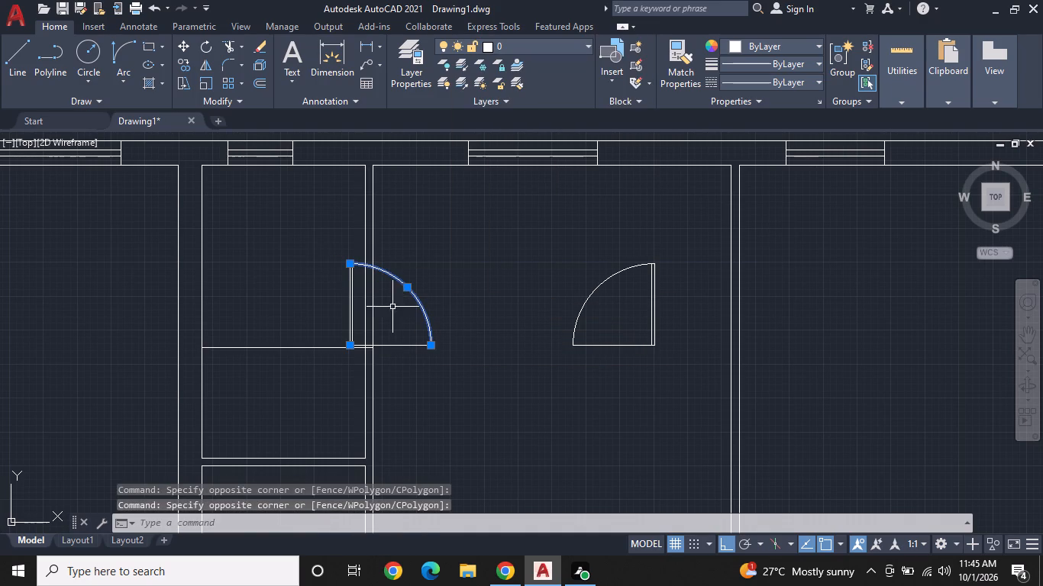
pyautogui.click(403, 346)
pyautogui.scroll(2, 338, 303)
pyautogui.click(341, 300)
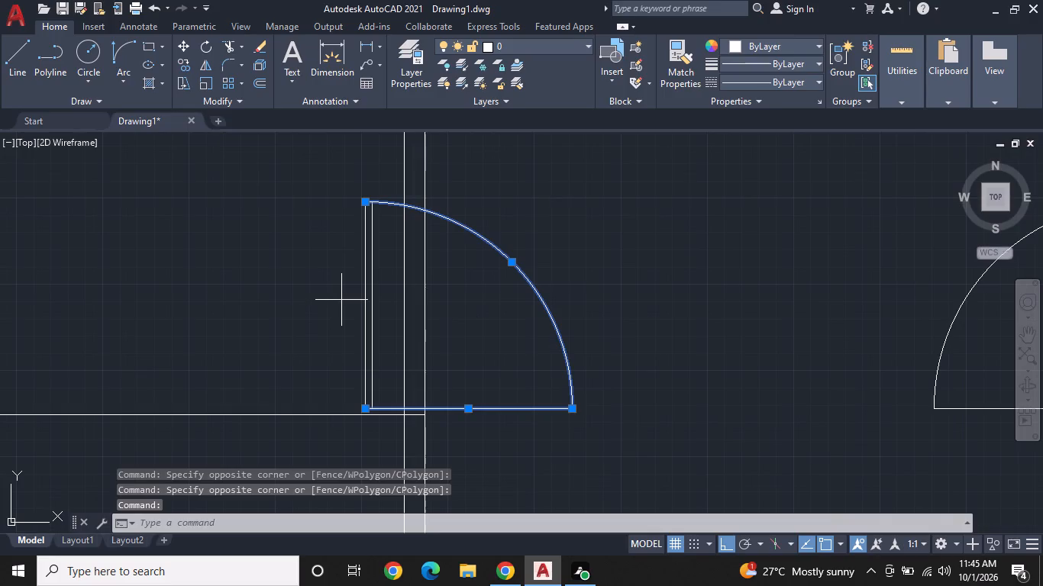
pyautogui.doubleClick(382, 330)
pyautogui.click(355, 313)
pyautogui.doubleClick(392, 338)
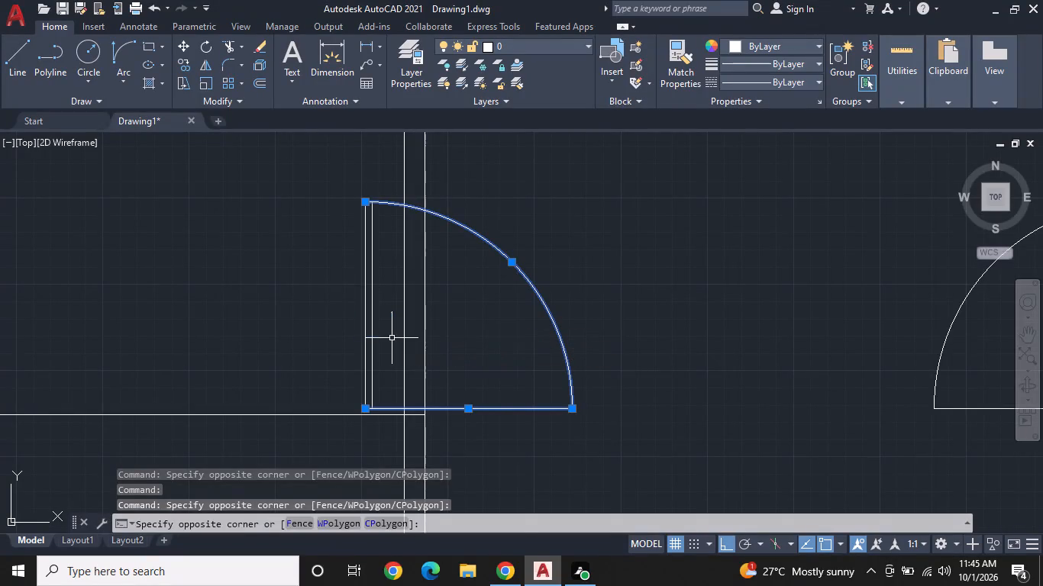
pyautogui.click(393, 340)
pyautogui.click(322, 279)
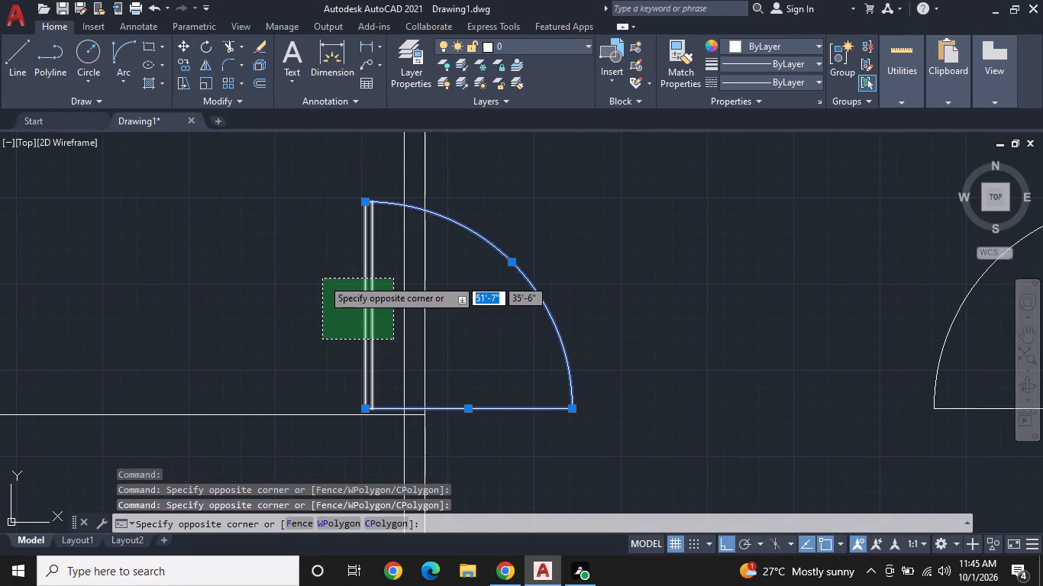
pyautogui.rightClick(322, 279)
pyautogui.click(383, 362)
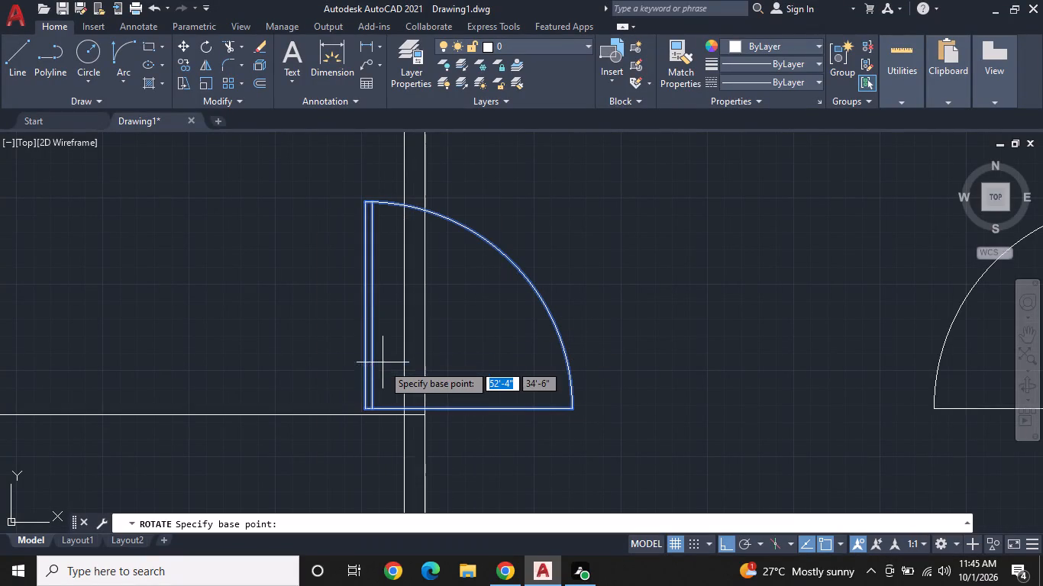
pyautogui.click(363, 409)
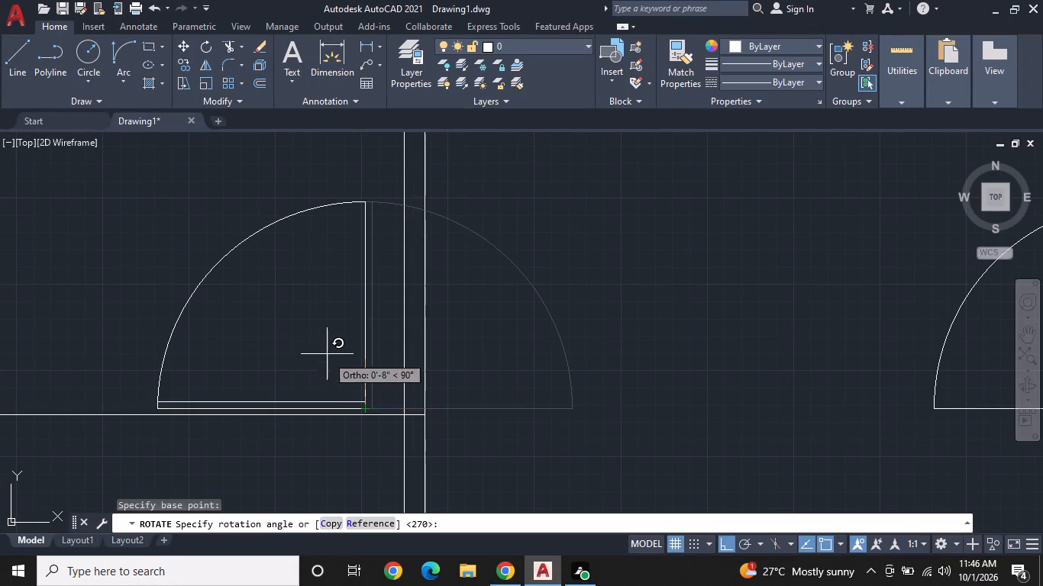
pyautogui.click(335, 311)
# Move the rotated door symbol by its lower hinge corner to the horizontal line's right end on the wall's far face.
pyautogui.moveTo(400, 320); pyautogui.dragTo(318, 275, button='middle')
pyautogui.scroll(-1, 314, 274)
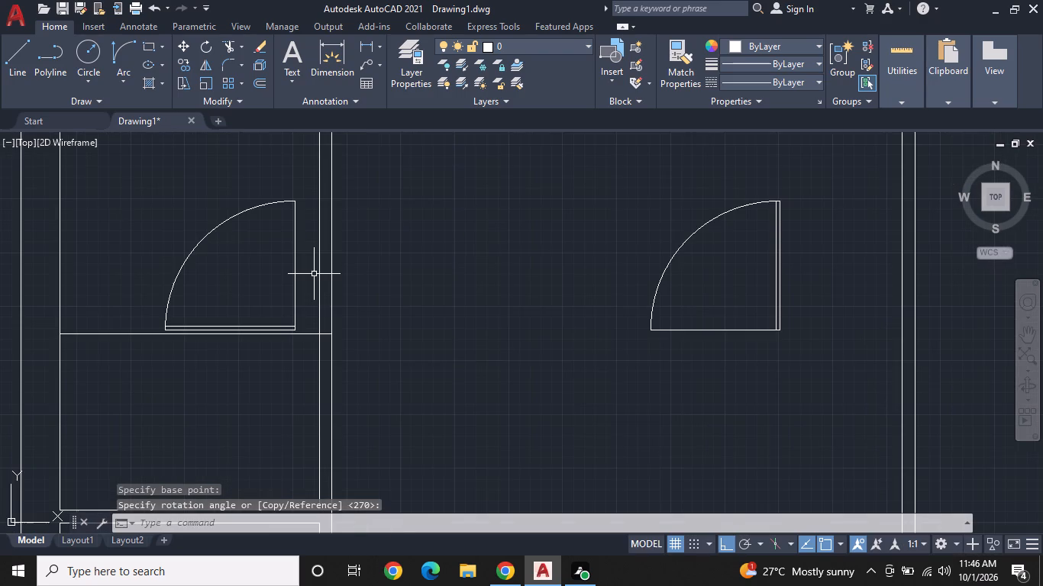
pyautogui.click(294, 295)
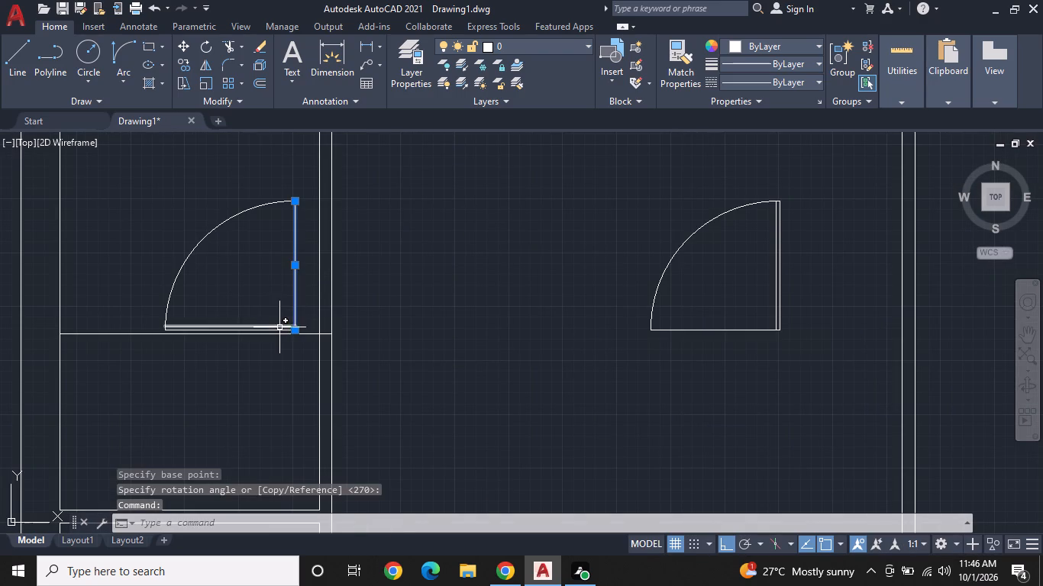
pyautogui.click(279, 328)
pyautogui.click(277, 331)
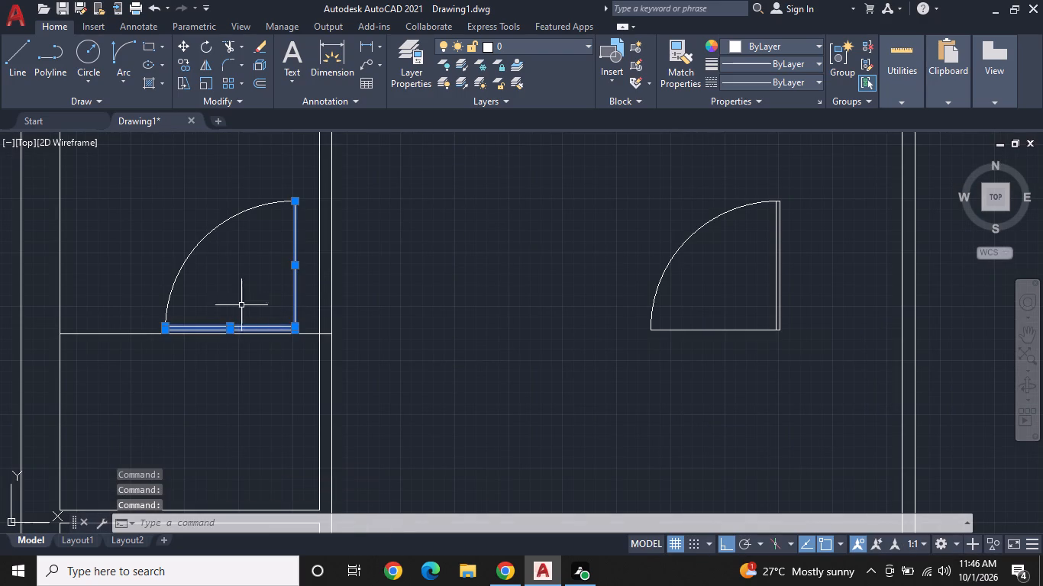
pyautogui.click(183, 259)
pyautogui.rightClick(183, 259)
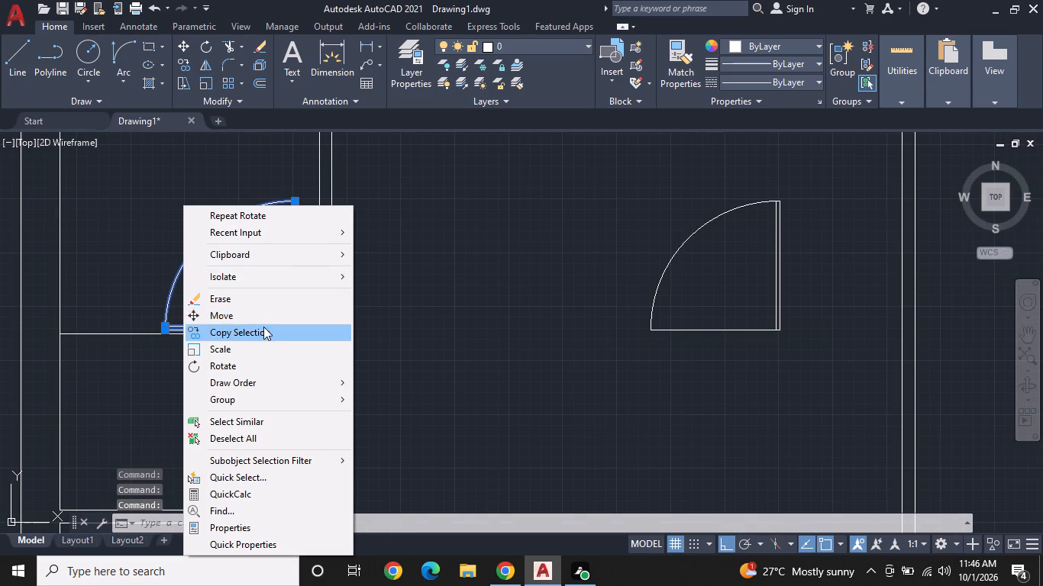
pyautogui.click(265, 315)
pyautogui.scroll(2, 276, 342)
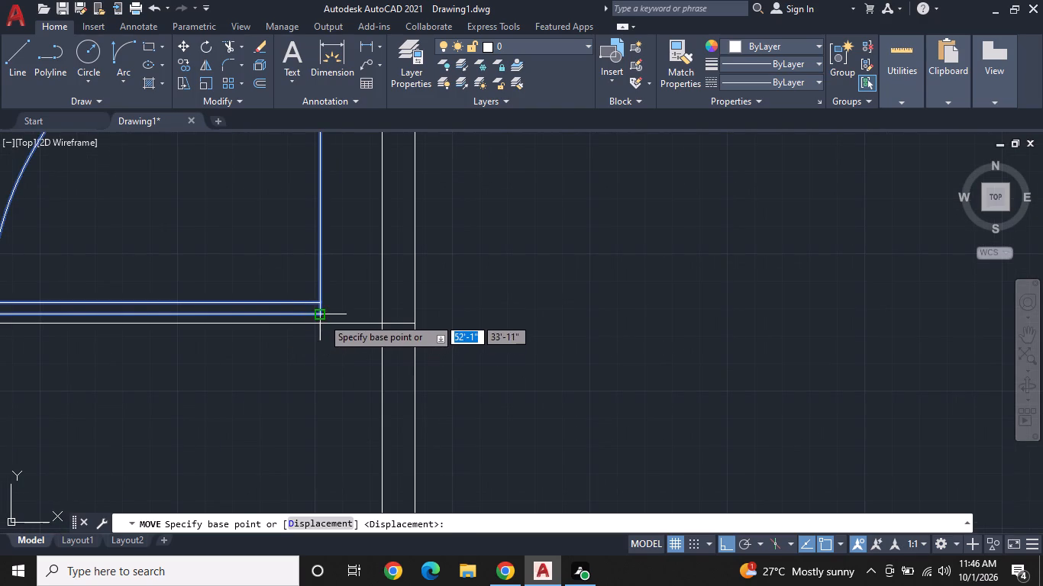
pyautogui.click(322, 317)
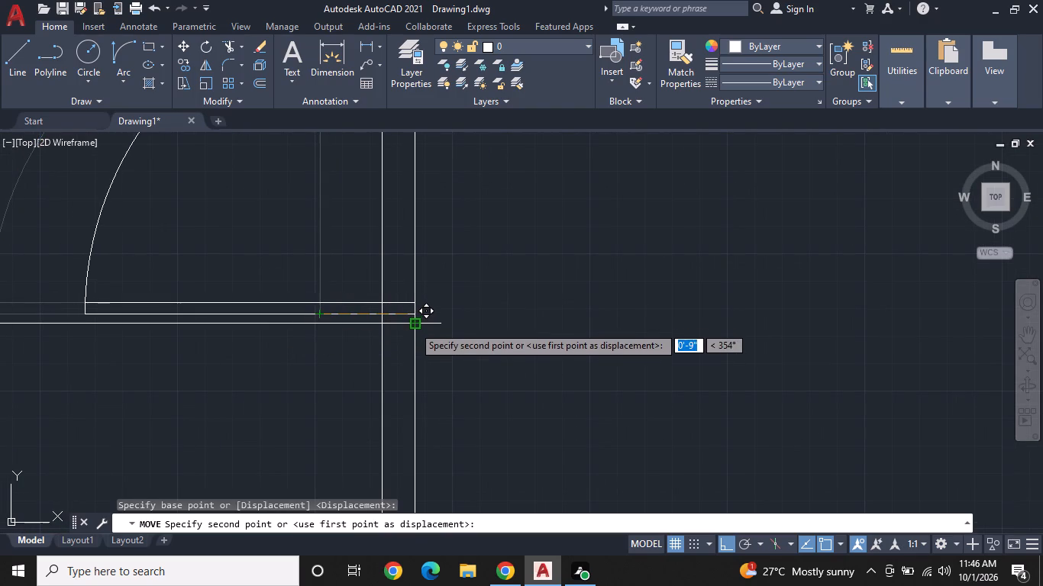
pyautogui.click(413, 326)
# Trim the wall's right face line across the new door opening, between the swing arc's upper end and the door leaf.
pyautogui.scroll(1, 462, 310)
pyautogui.moveTo(460, 311); pyautogui.dragTo(380, 326, button='middle')
pyautogui.scroll(-2, 375, 322)
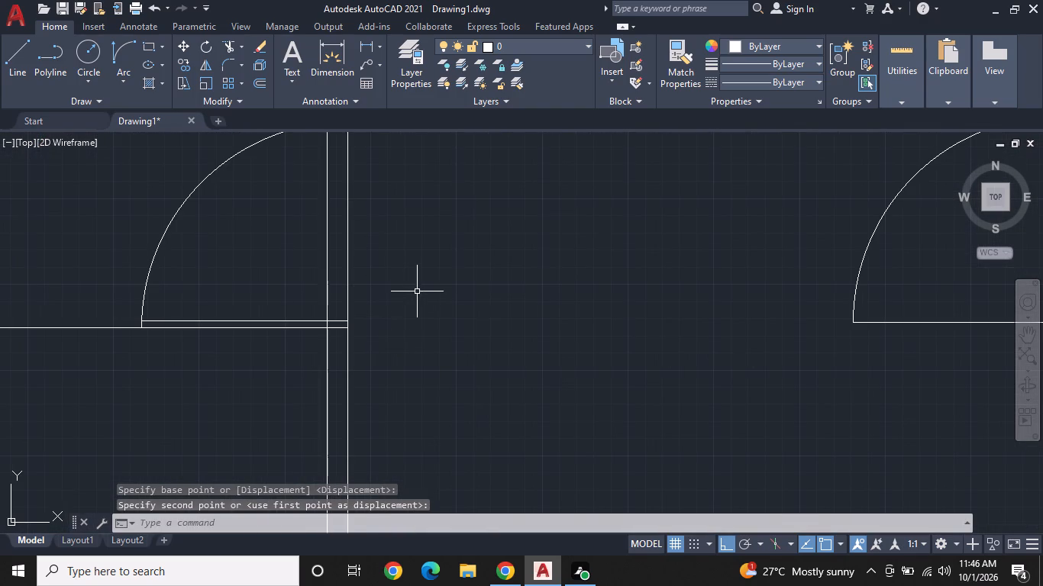
pyautogui.moveTo(418, 291); pyautogui.dragTo(376, 310, button='middle')
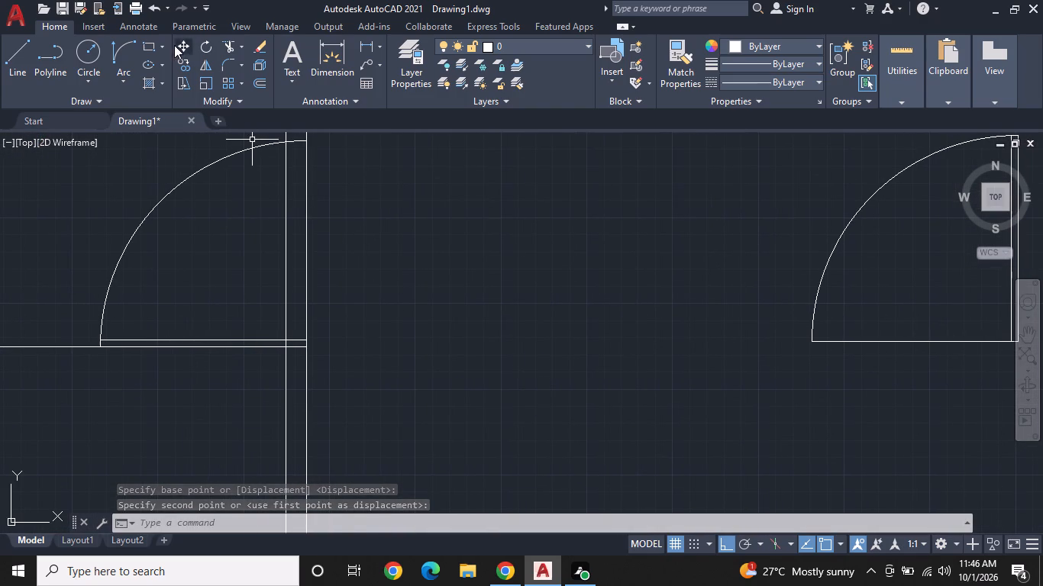
pyautogui.click(223, 45)
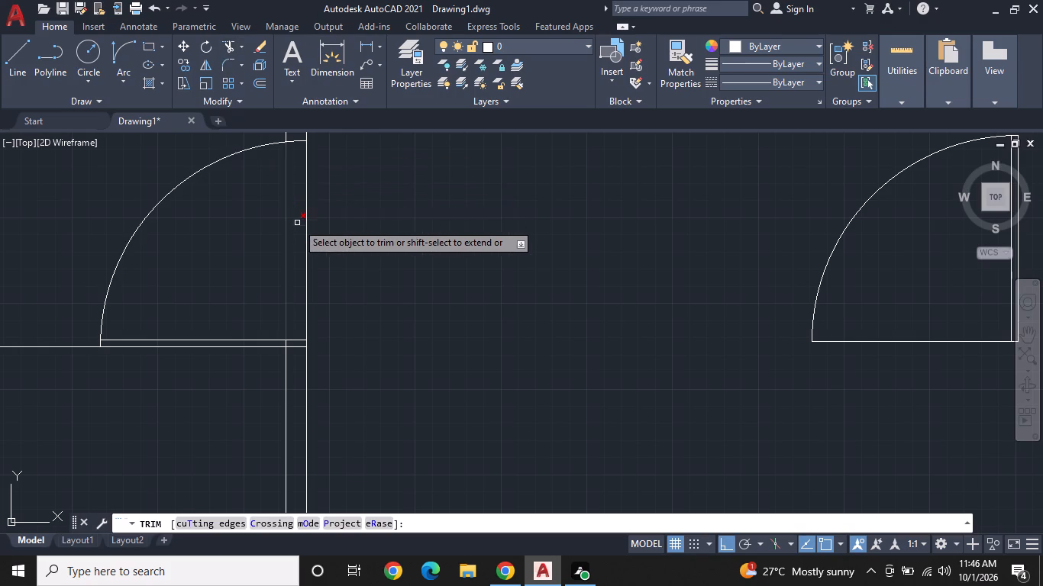
pyautogui.click(305, 233)
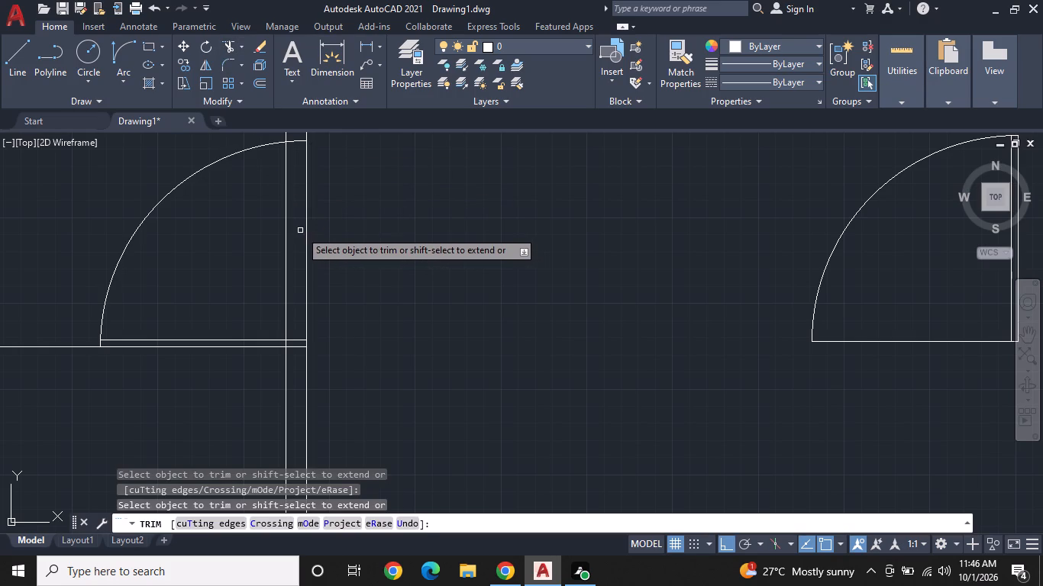
pyautogui.click(304, 234)
pyautogui.click(308, 222)
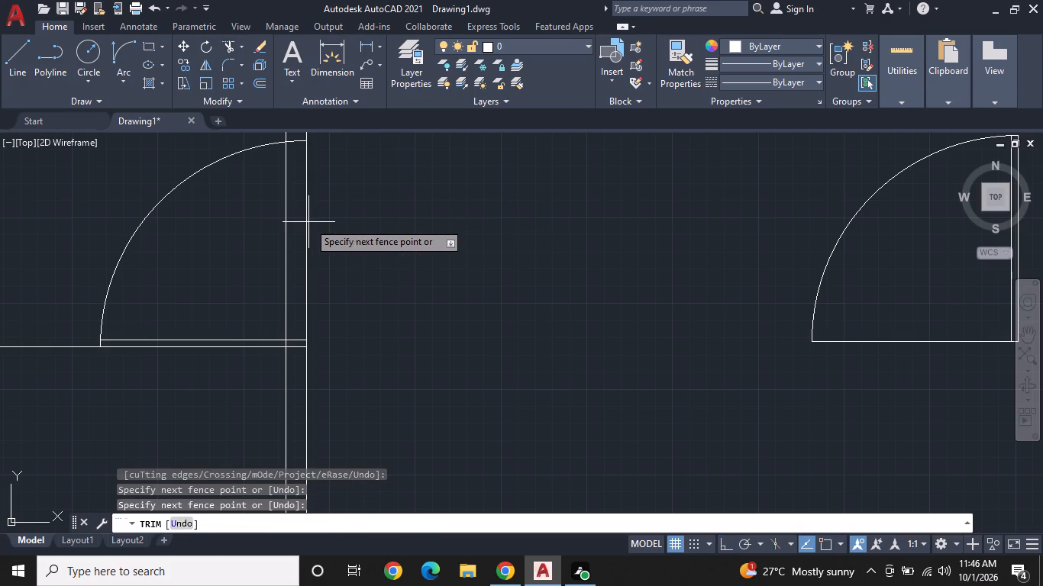
pyautogui.click(292, 224)
pyautogui.scroll(-2, 305, 224)
pyautogui.moveTo(355, 221); pyautogui.dragTo(243, 244, button='middle')
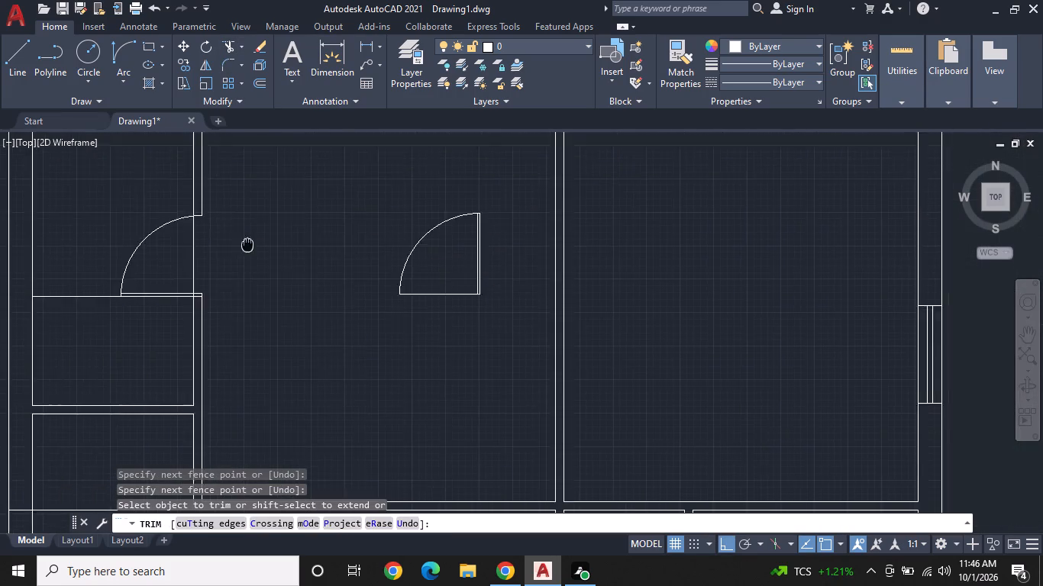
pyautogui.scroll(-2, 235, 240)
pyautogui.scroll(2, 241, 233)
pyautogui.moveTo(288, 230); pyautogui.dragTo(384, 230, button='middle')
pyautogui.rightClick(331, 199)
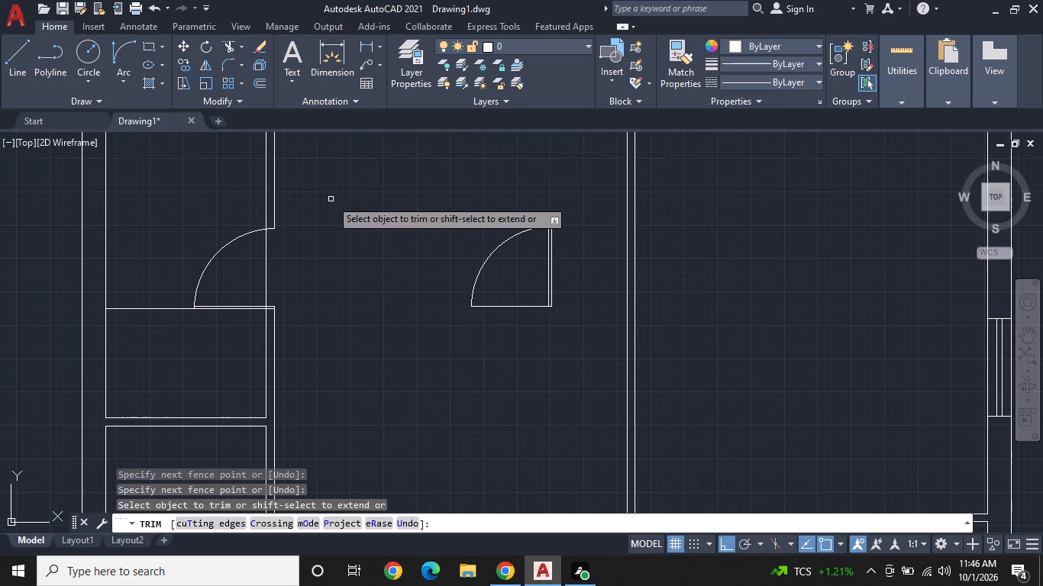
pyautogui.click(393, 227)
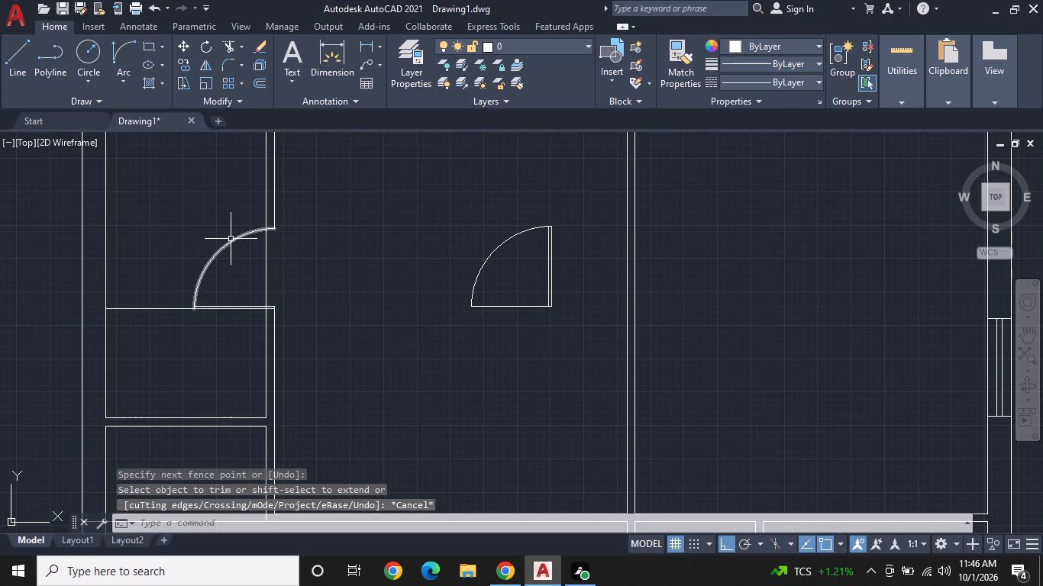
# Change the linetype of the placed door's swing arc to ACAD_ISO02W100.
pyautogui.click(231, 240)
pyautogui.click(748, 87)
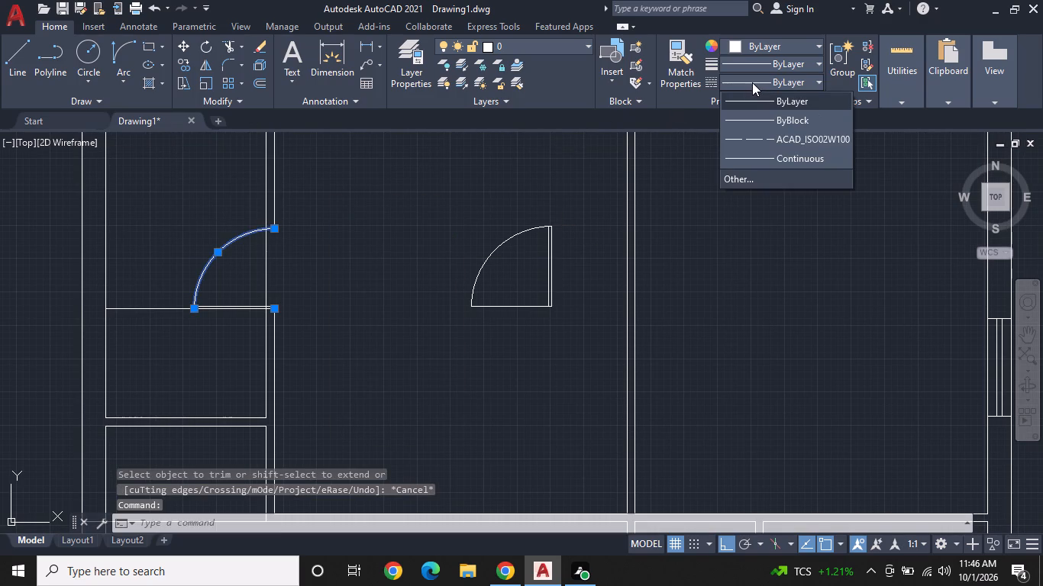
pyautogui.click(750, 137)
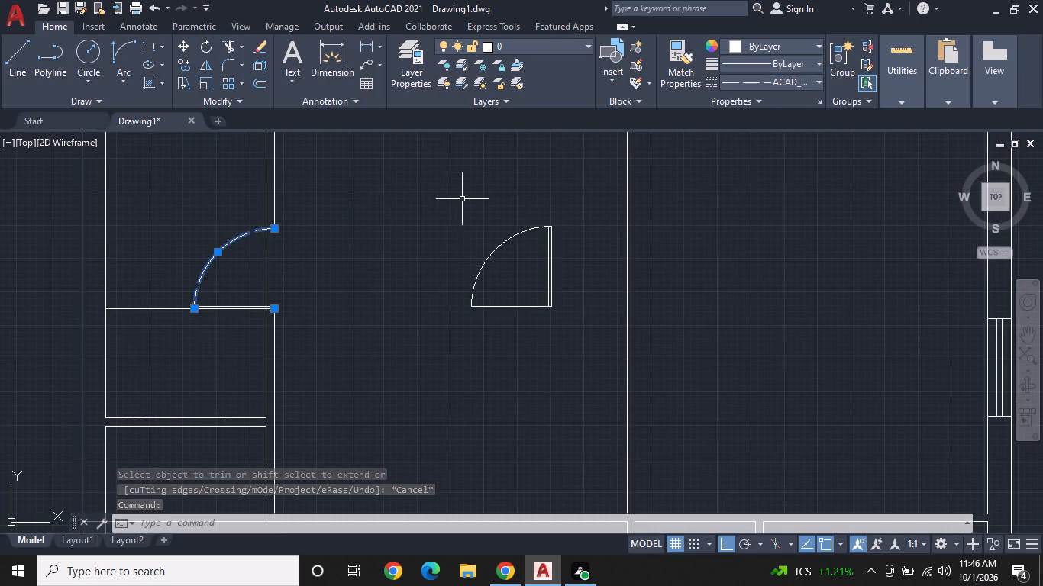
pyautogui.press('Escape')
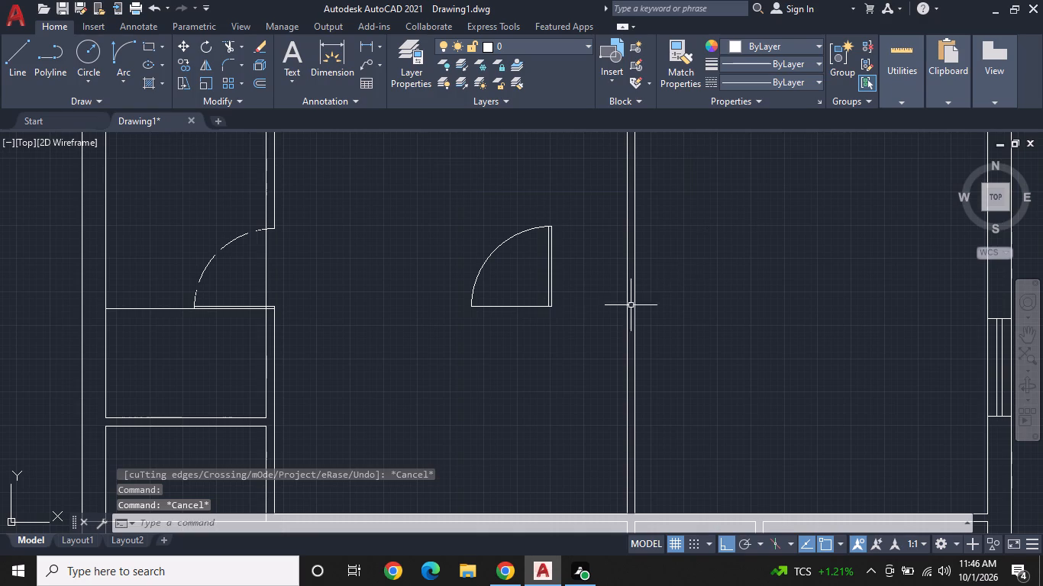
# Erase the horizontal base line of the spare door symbol in the middle upper room.
pyautogui.click(511, 301)
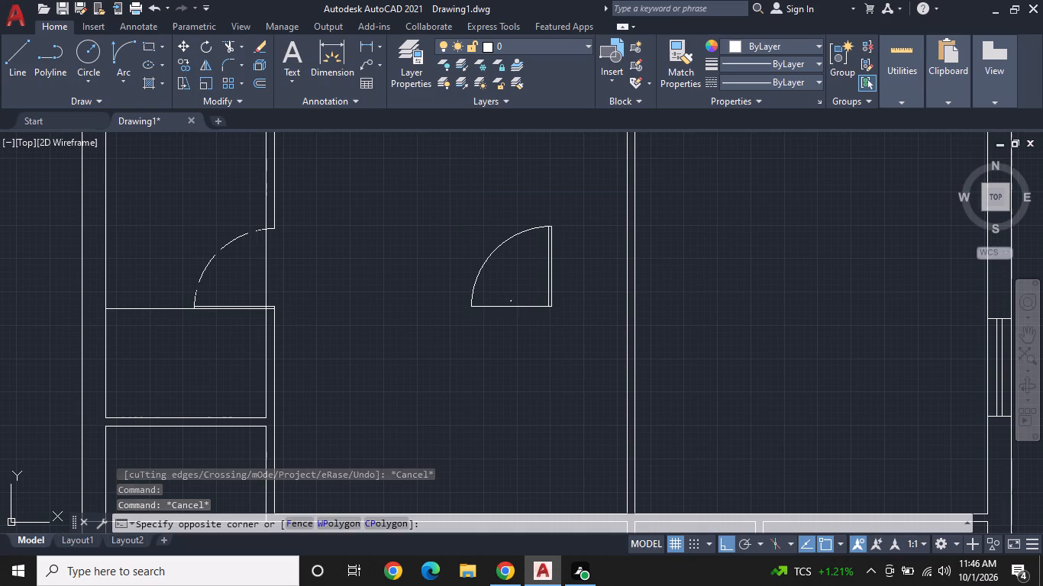
pyautogui.click(508, 311)
pyautogui.rightClick(509, 313)
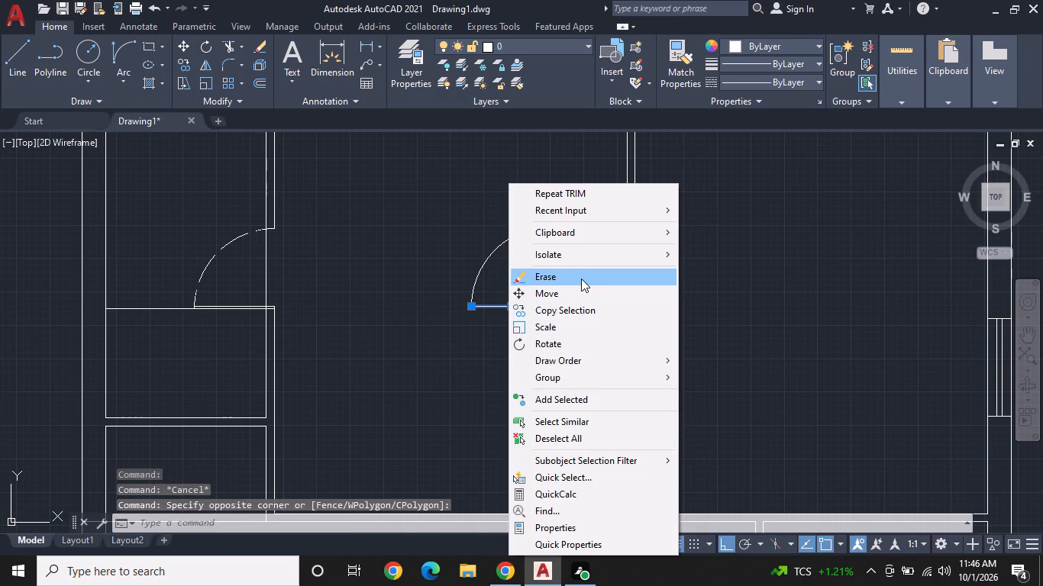
pyautogui.click(581, 277)
# Draw a short vertical jamb line across the wall below the middle upper room, near that room's lower-right corner.
pyautogui.scroll(-1, 561, 297)
pyautogui.moveTo(570, 312); pyautogui.dragTo(599, 301, button='middle')
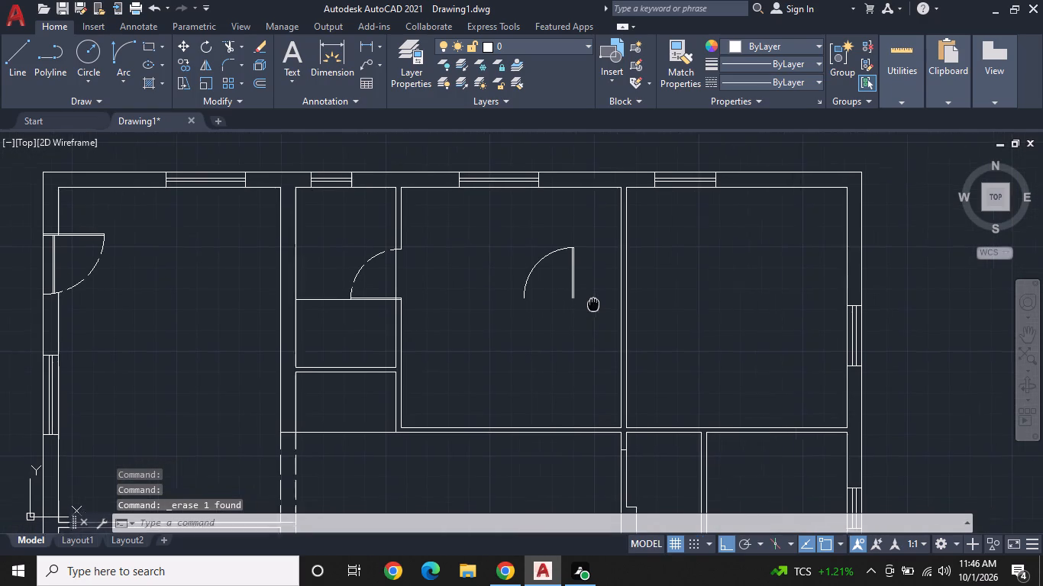
pyautogui.moveTo(599, 301); pyautogui.dragTo(609, 298, button='middle')
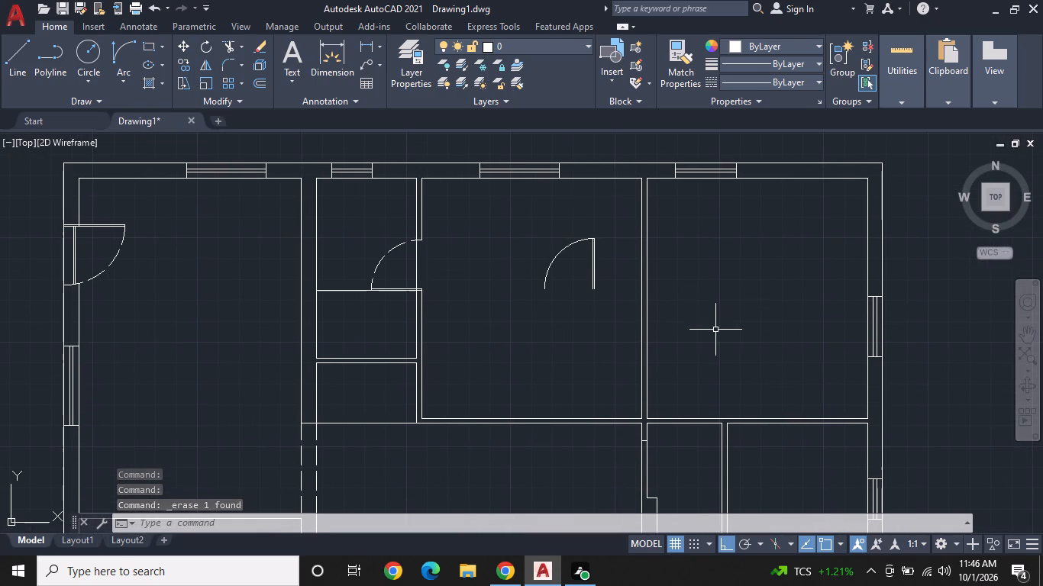
pyautogui.moveTo(725, 346); pyautogui.dragTo(635, 328, button='middle')
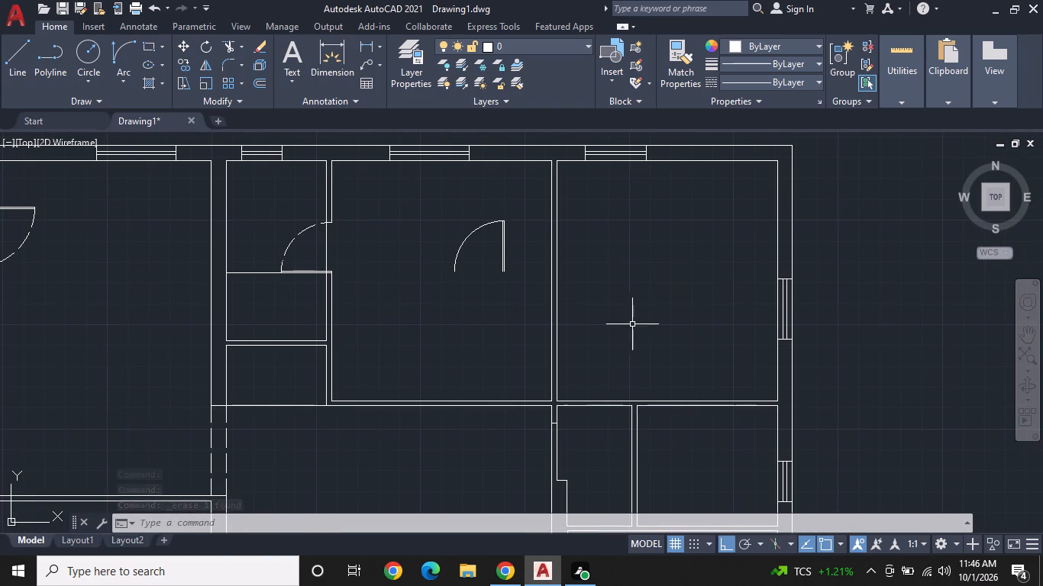
pyautogui.moveTo(635, 343); pyautogui.dragTo(714, 343, button='middle')
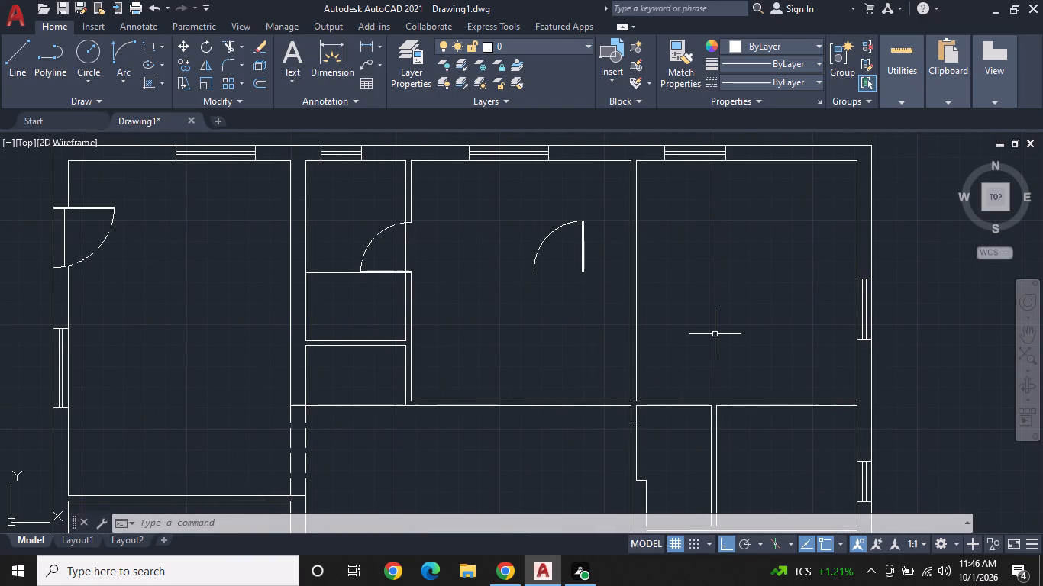
pyautogui.moveTo(572, 369); pyautogui.dragTo(634, 349, button='middle')
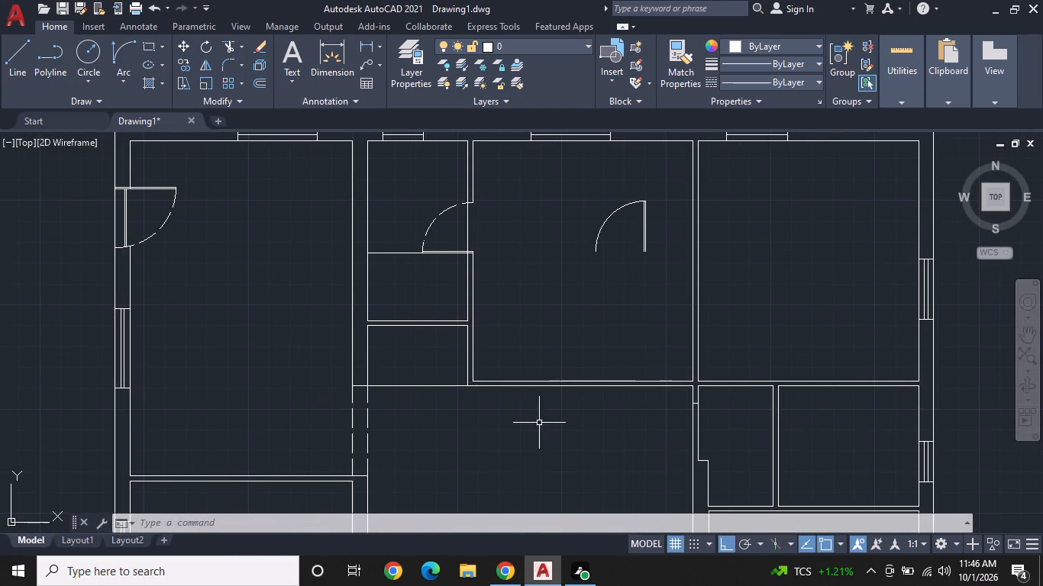
pyautogui.scroll(1, 538, 424)
pyautogui.click(18, 47)
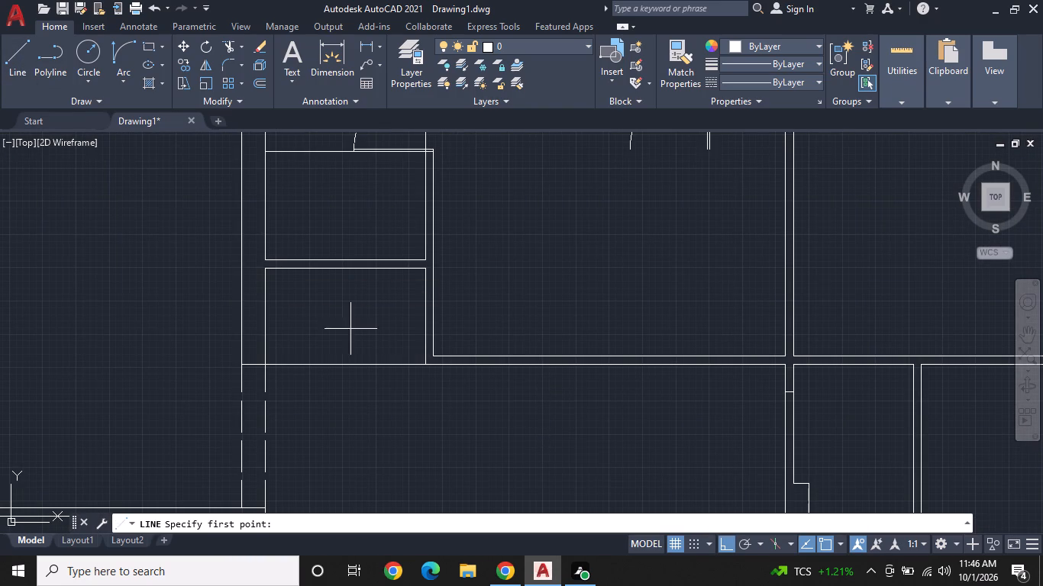
pyautogui.click(722, 366)
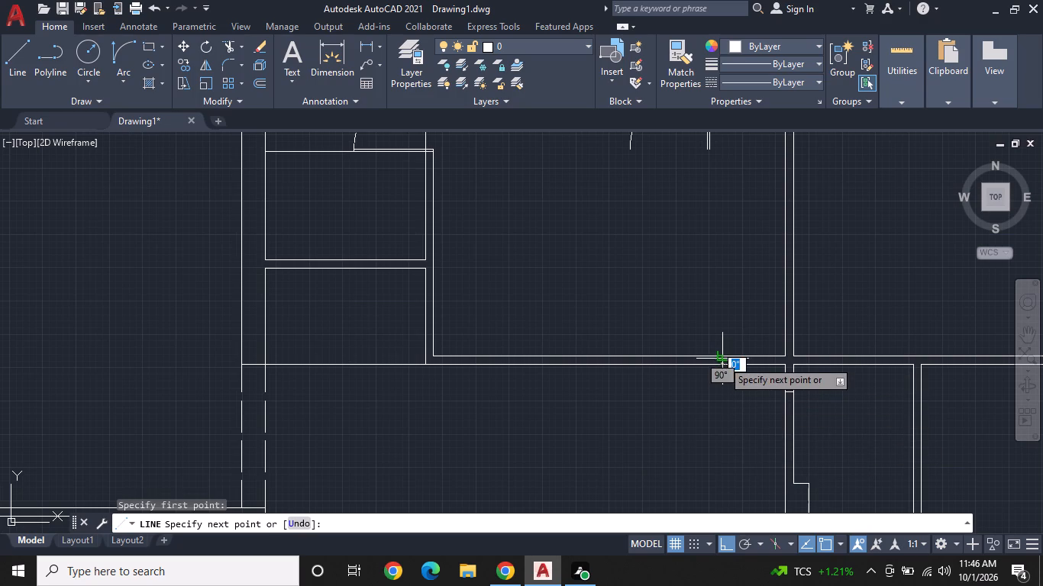
pyautogui.click(723, 355)
pyautogui.rightClick(723, 355)
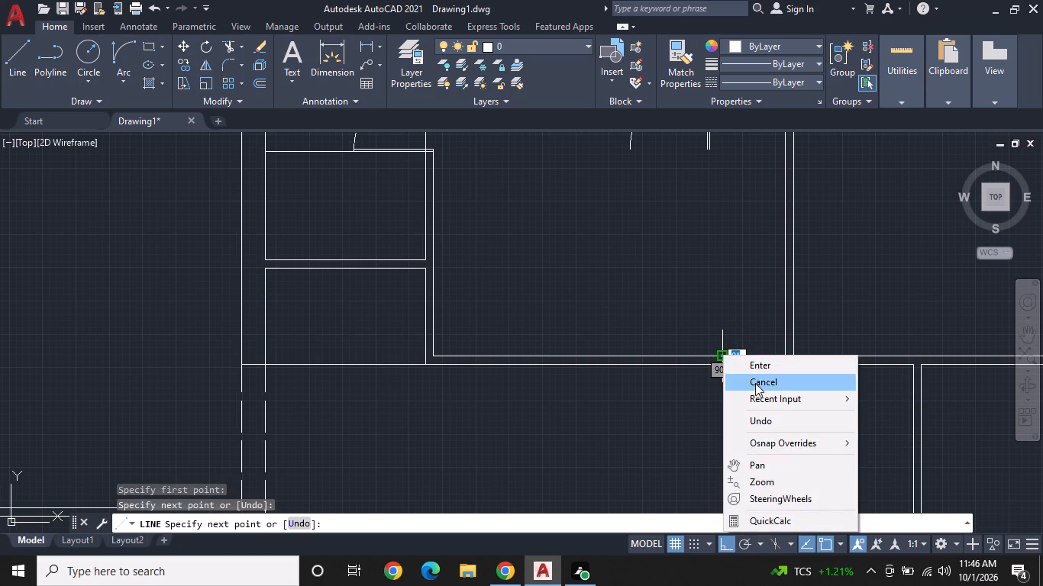
pyautogui.click(755, 383)
# Draw a 3' vertical line upward from the lower end of the new jamb line into the middle upper room.
pyautogui.rightClick(722, 375)
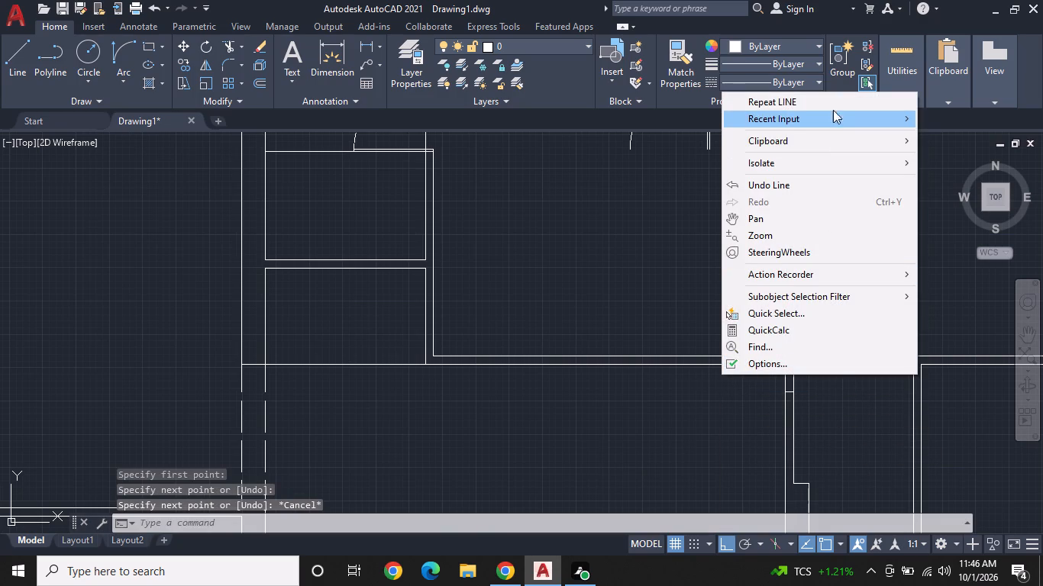
pyautogui.click(835, 105)
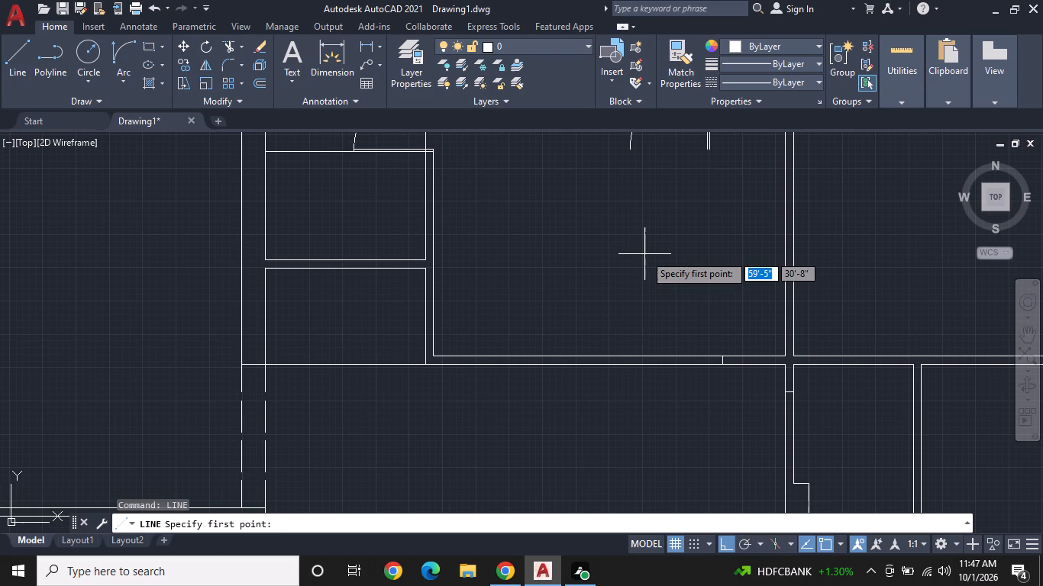
pyautogui.moveTo(655, 295); pyautogui.dragTo(431, 298, button='middle')
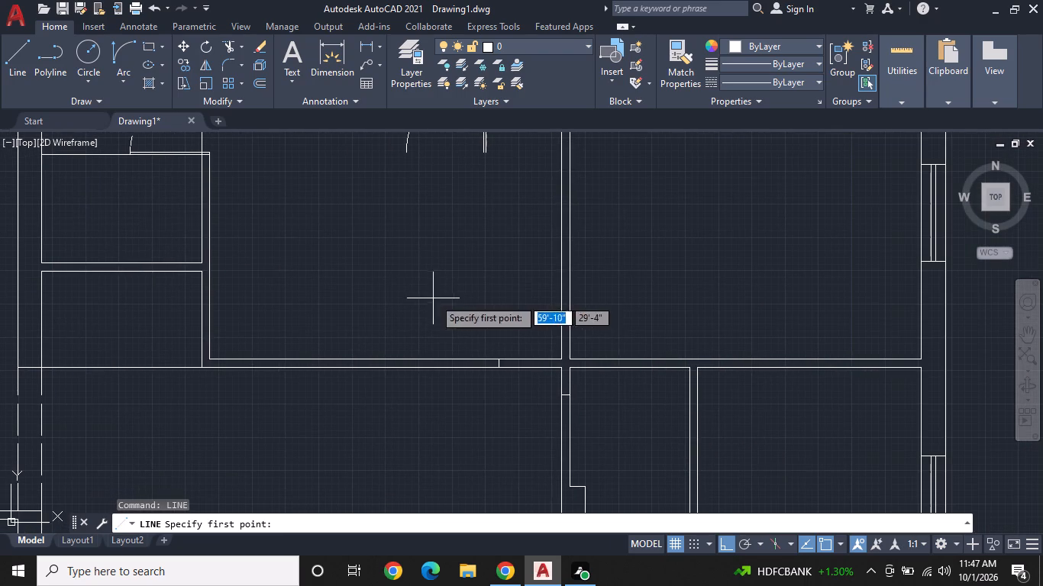
pyautogui.scroll(2, 505, 372)
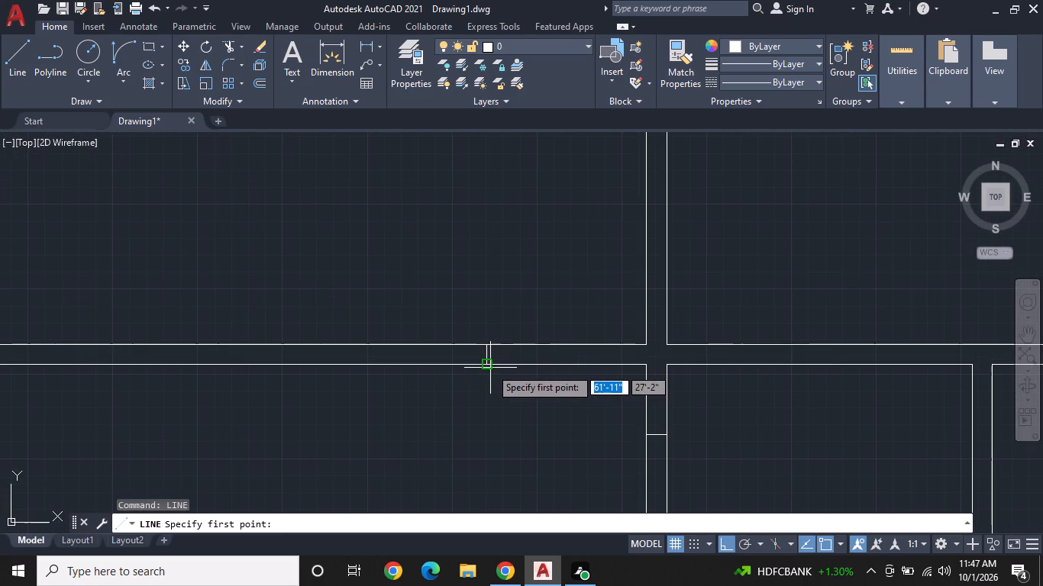
pyautogui.click(489, 368)
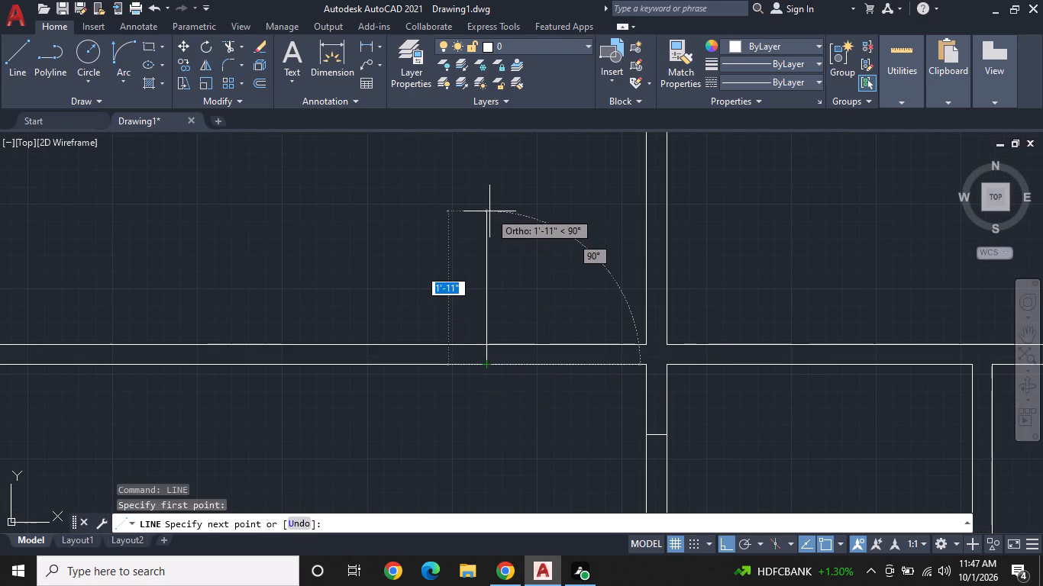
pyautogui.write("3'")
pyautogui.press('Return')
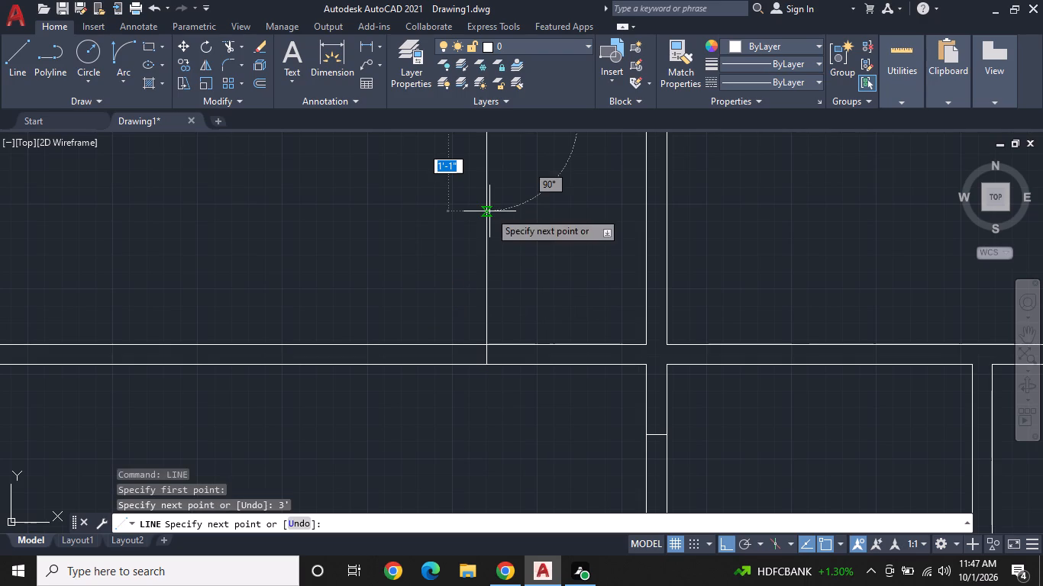
pyautogui.scroll(-3, 489, 211)
pyautogui.moveTo(480, 229); pyautogui.dragTo(461, 294, button='middle')
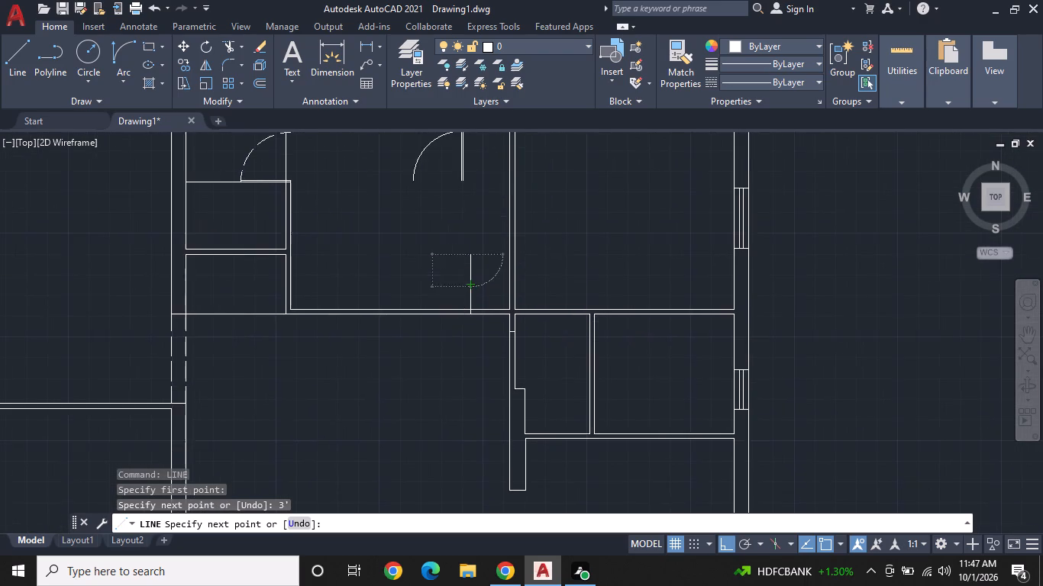
pyautogui.scroll(3, 471, 279)
pyautogui.rightClick(472, 250)
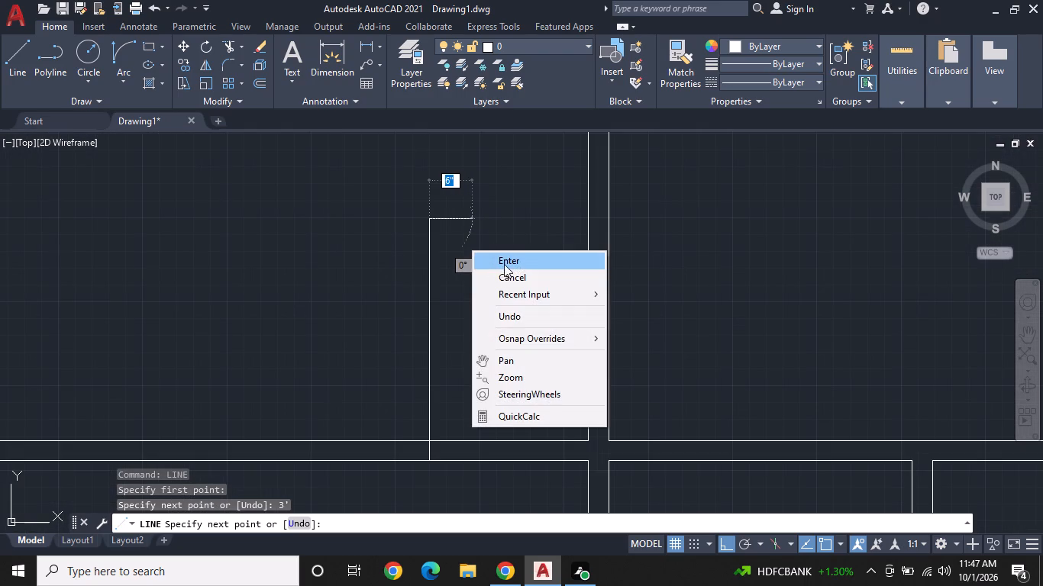
pyautogui.click(508, 279)
pyautogui.moveTo(408, 356); pyautogui.dragTo(420, 286, button='middle')
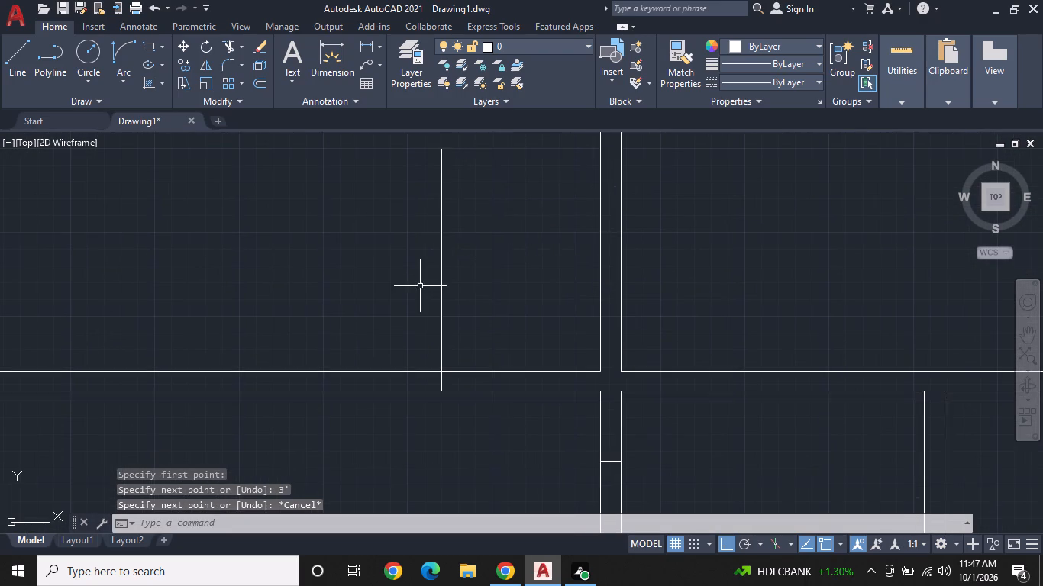
# Draw a 3' horizontal line leftward along the wall's lower face from the jamb line's lower end, finishing with a short downward segment.
pyautogui.rightClick(420, 286)
pyautogui.click(516, 15)
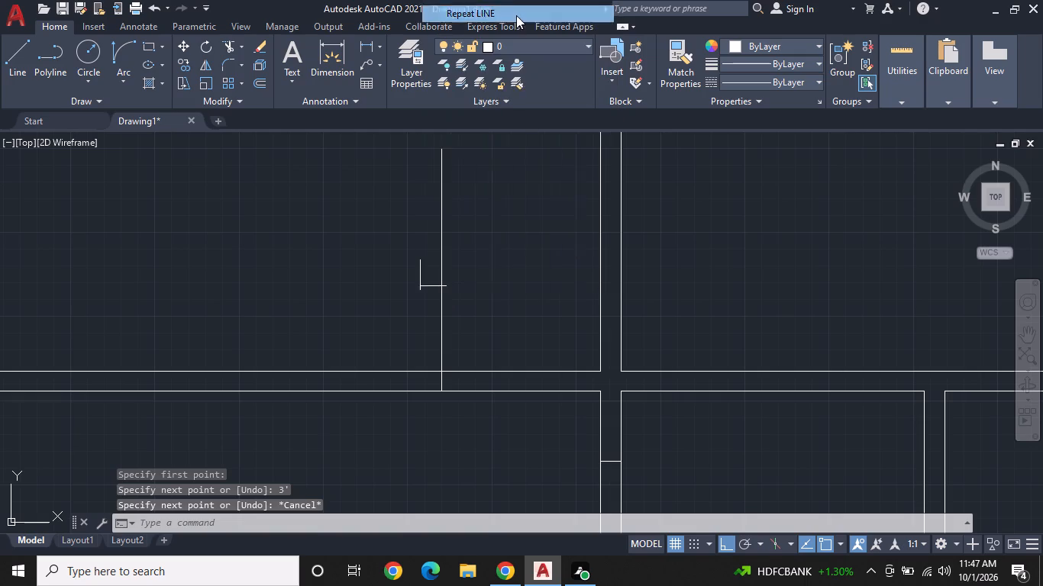
pyautogui.click(440, 396)
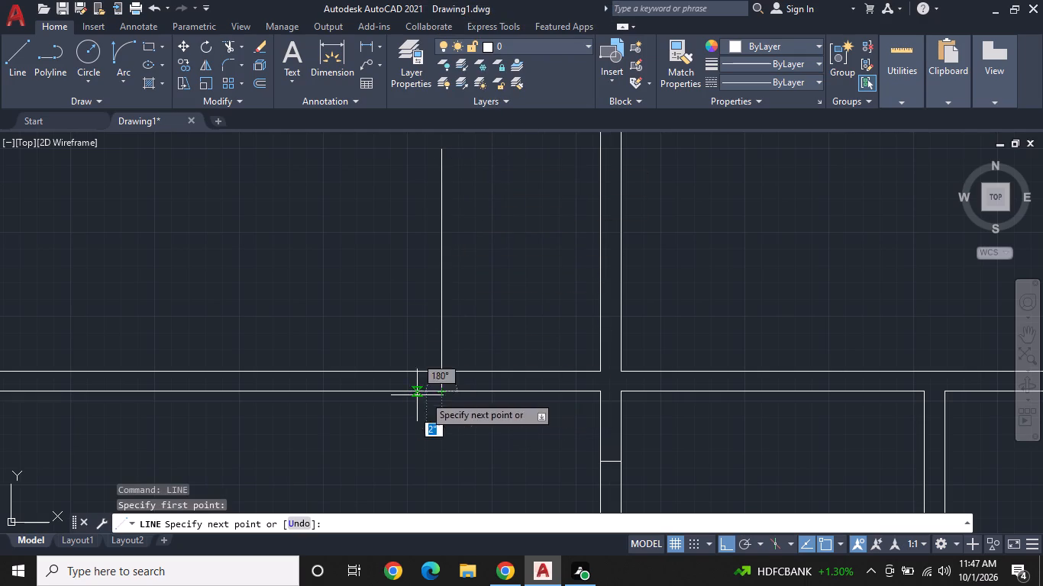
pyautogui.click(201, 388)
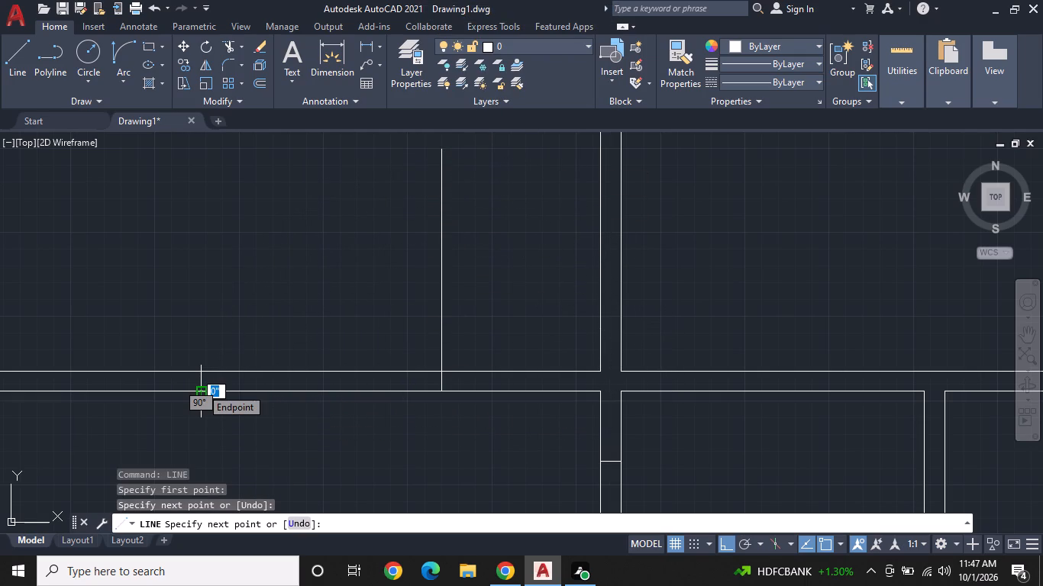
pyautogui.click(198, 420)
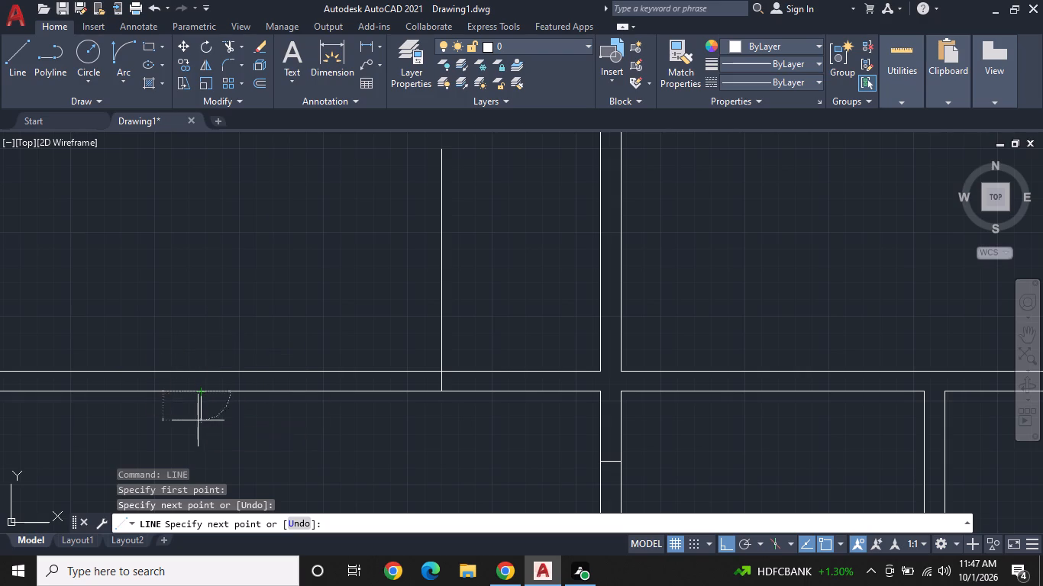
pyautogui.rightClick(198, 420)
pyautogui.click(260, 256)
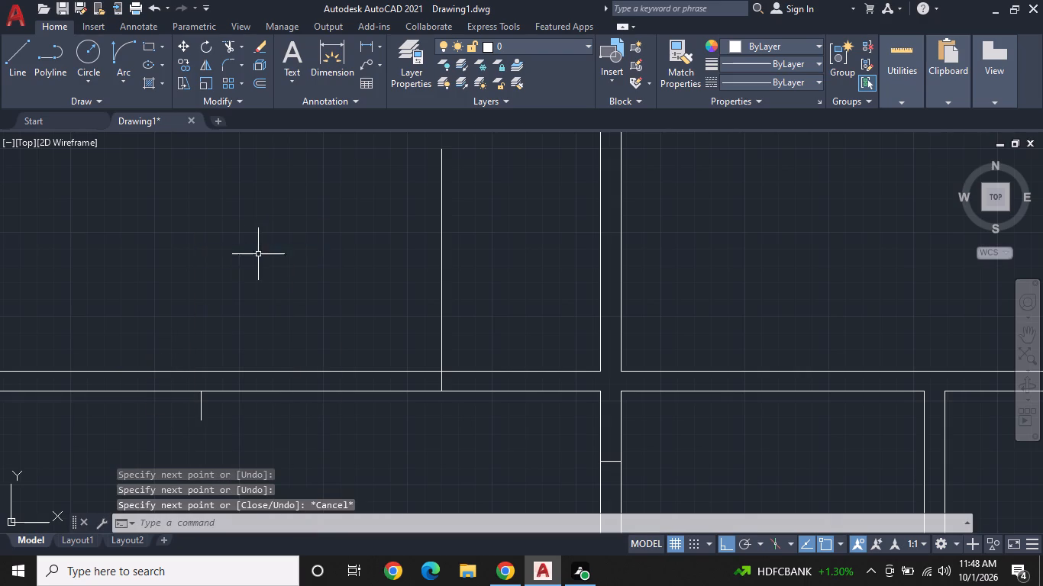
# Draw the door-swing arc from the top of the 3' vertical line to the far end of the 3' opening line.
pyautogui.click(115, 53)
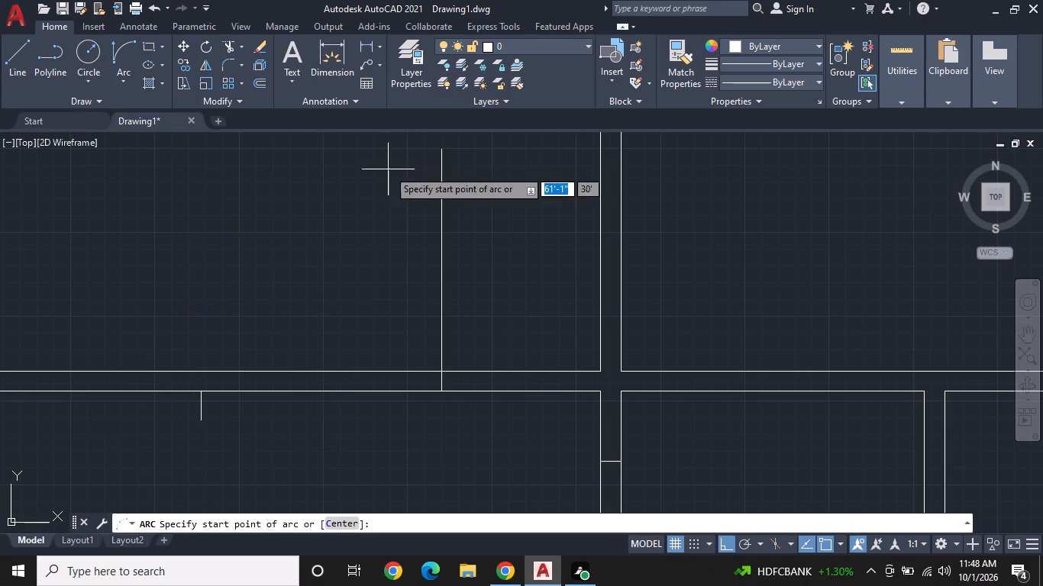
pyautogui.click(442, 153)
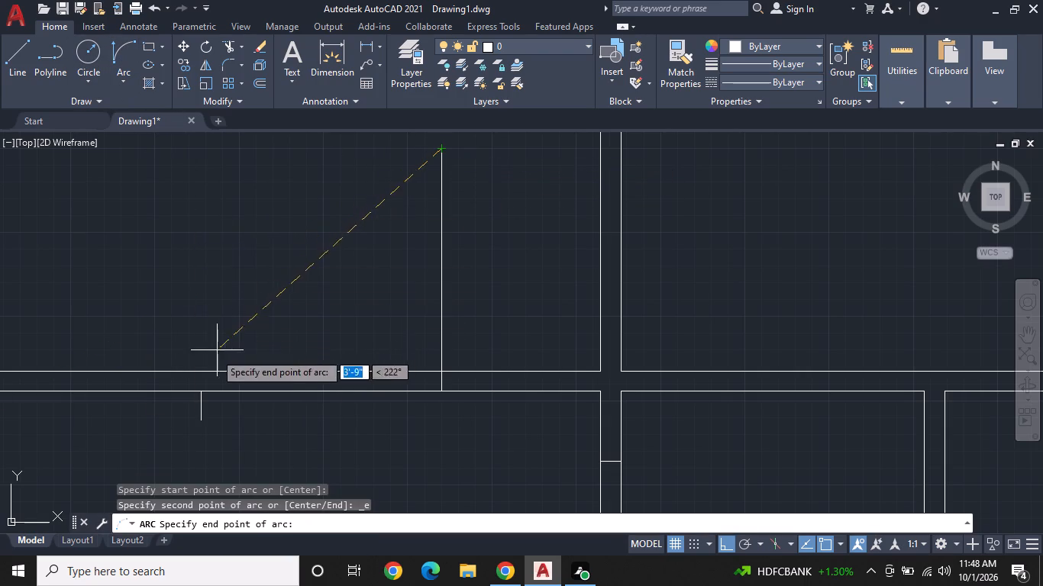
pyautogui.click(202, 394)
pyautogui.click(104, 238)
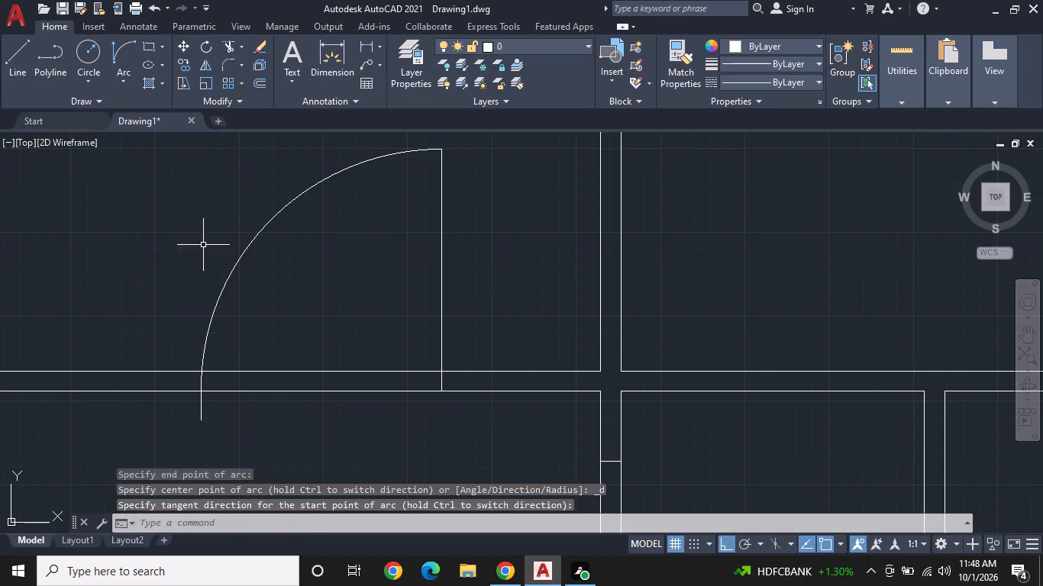
# Offset the door's vertical line 1" toward the swing arc to form the door leaf.
pyautogui.click(263, 82)
pyautogui.rightClick(349, 236)
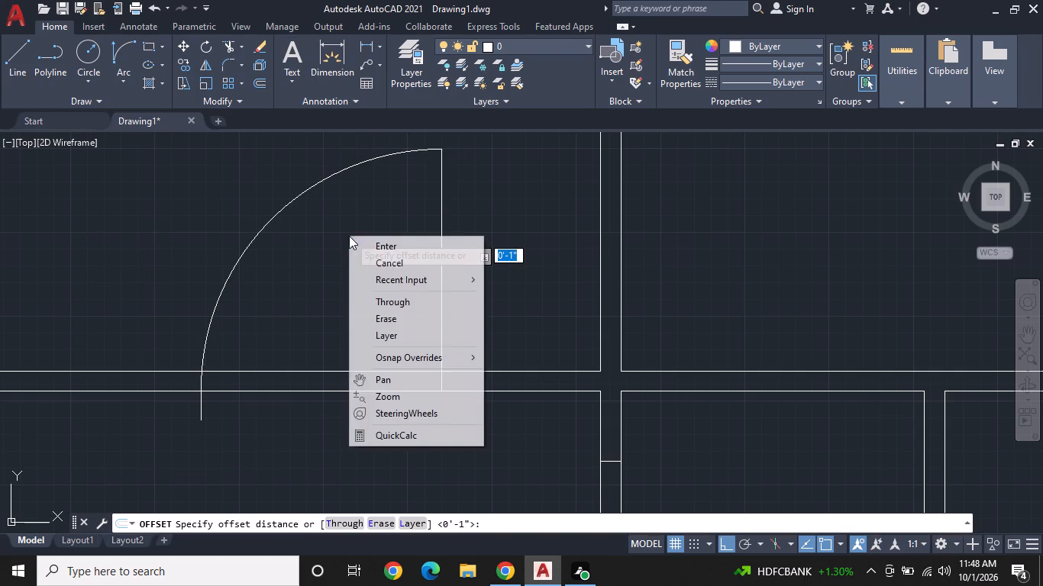
pyautogui.click(406, 253)
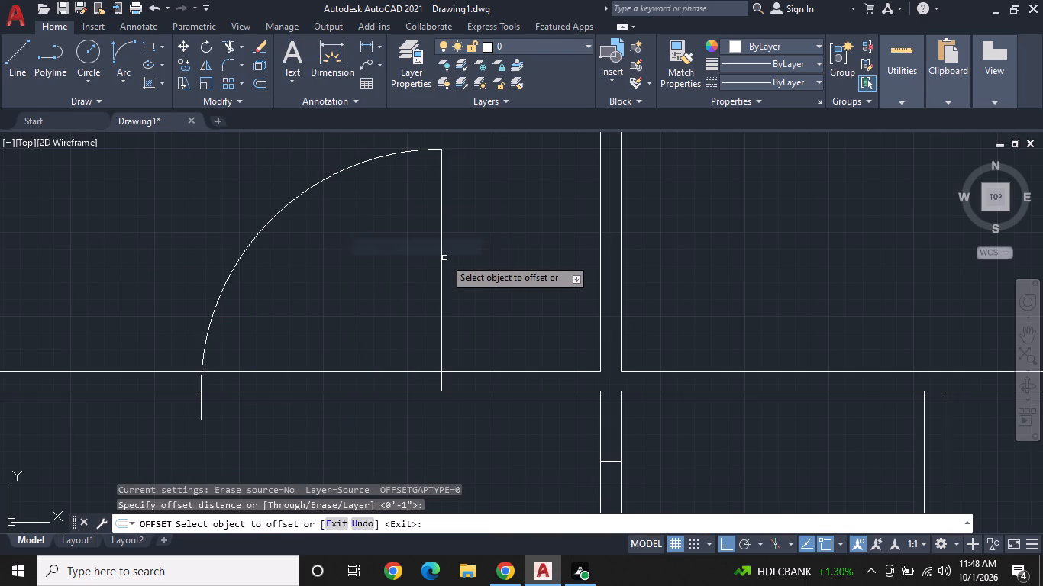
pyautogui.click(442, 260)
pyautogui.click(383, 269)
pyautogui.moveTo(393, 275); pyautogui.dragTo(438, 281, button='middle')
pyautogui.rightClick(426, 281)
pyautogui.click(464, 309)
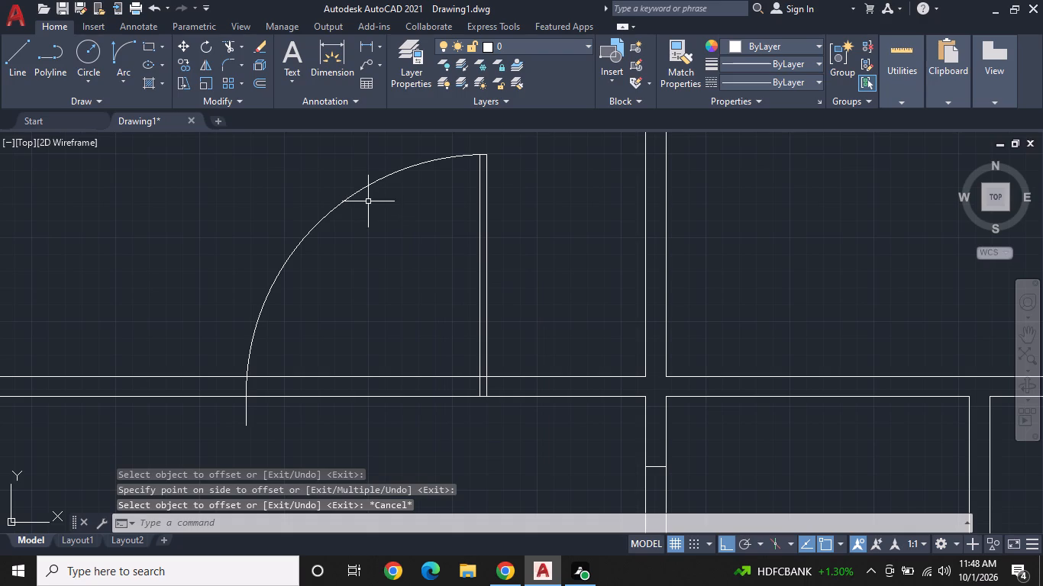
# Change the linetype of the 3' door's swing arc to the dashed ACAD linetype.
pyautogui.click(365, 191)
pyautogui.click(812, 85)
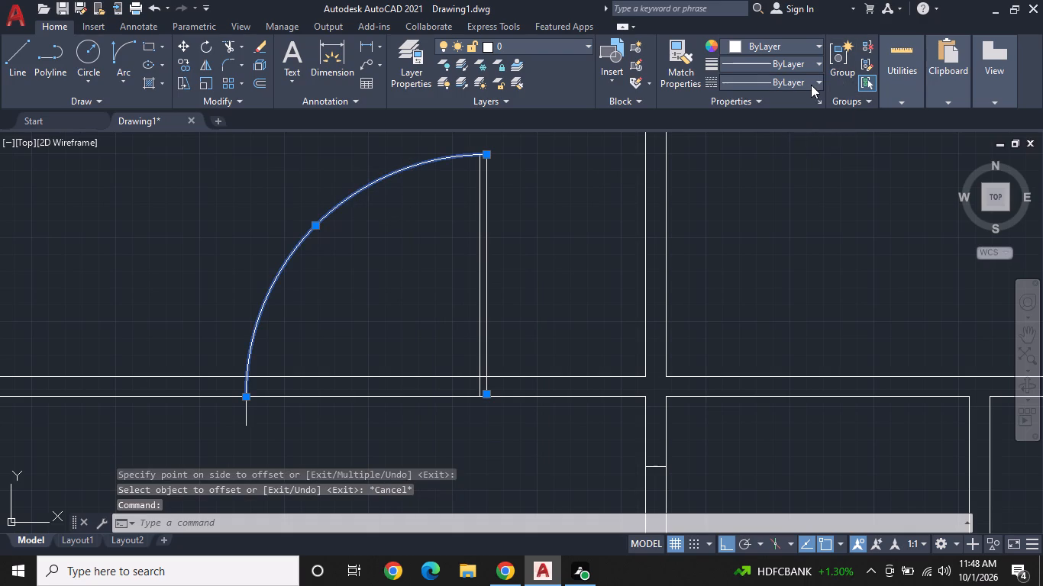
pyautogui.click(773, 140)
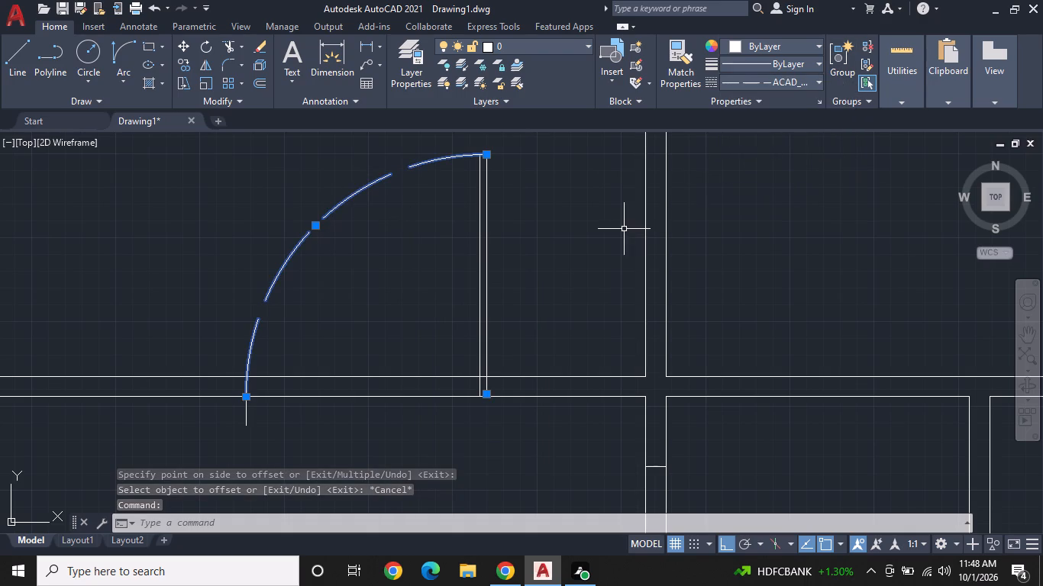
pyautogui.moveTo(624, 229); pyautogui.dragTo(633, 215, button='middle')
pyautogui.press('Escape')
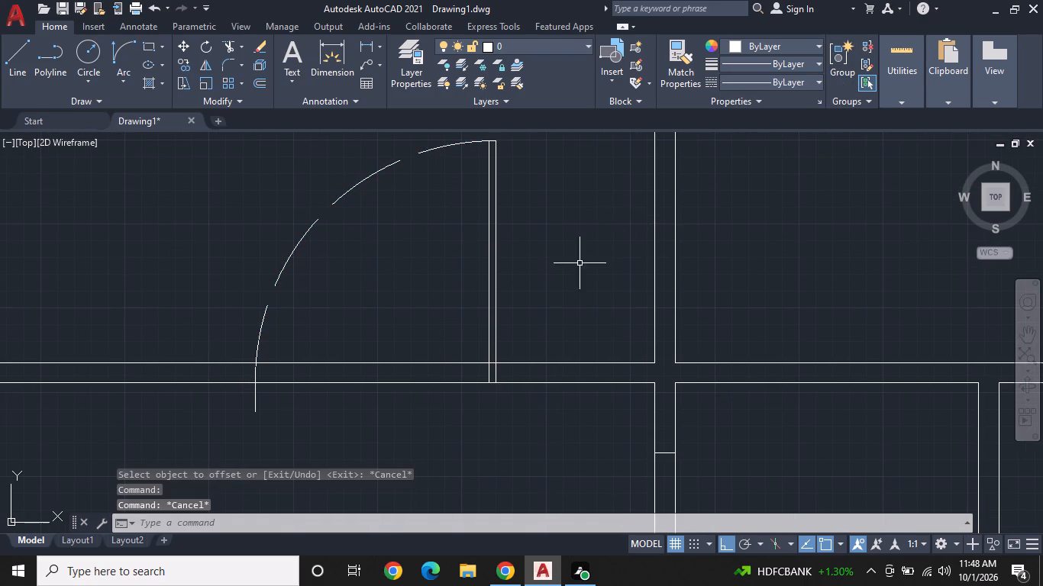
# Trim both wall lines across the 3' door opening and the short stub projecting below the wall at the arc's end.
pyautogui.moveTo(472, 320); pyautogui.dragTo(512, 293, button='middle')
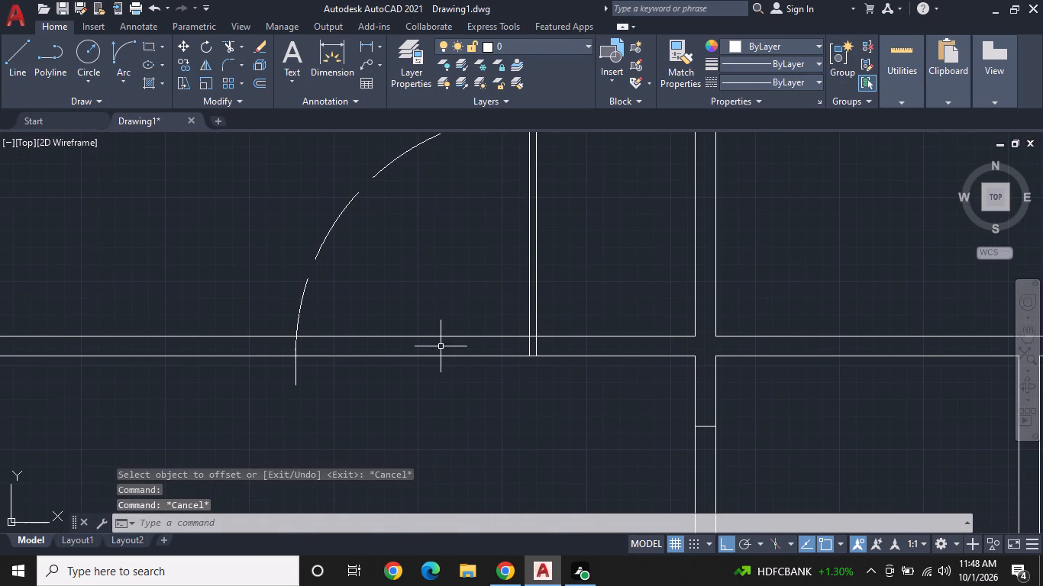
pyautogui.click(223, 44)
pyautogui.click(412, 285)
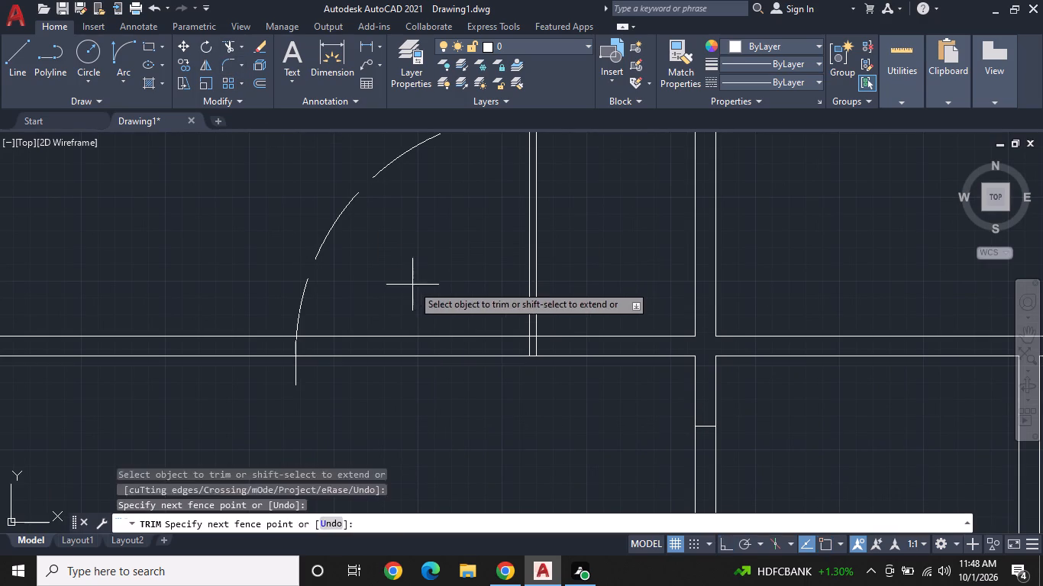
pyautogui.click(422, 365)
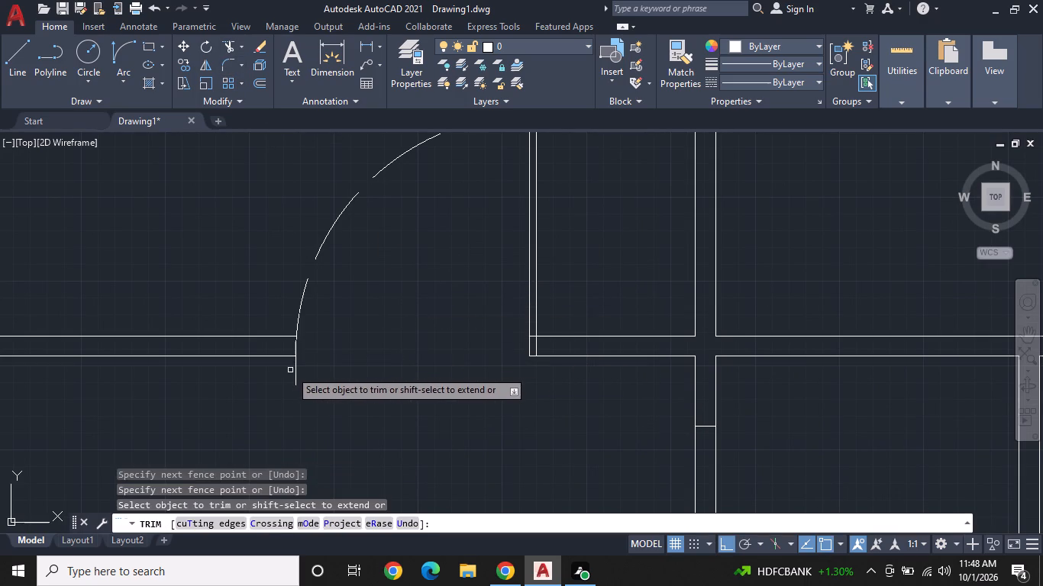
pyautogui.click(295, 371)
pyautogui.moveTo(364, 366); pyautogui.dragTo(428, 350, button='middle')
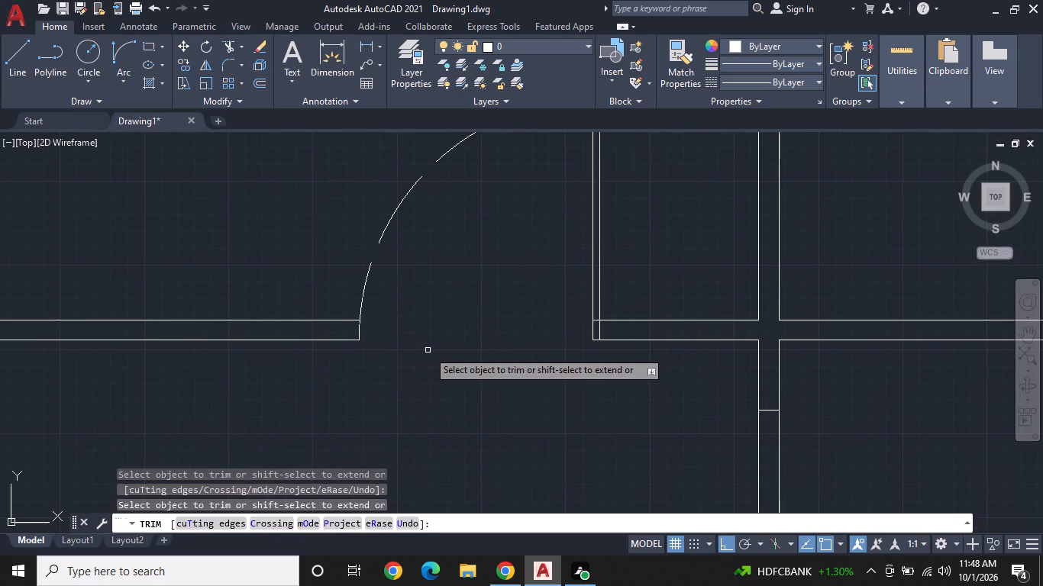
pyautogui.scroll(-1, 570, 343)
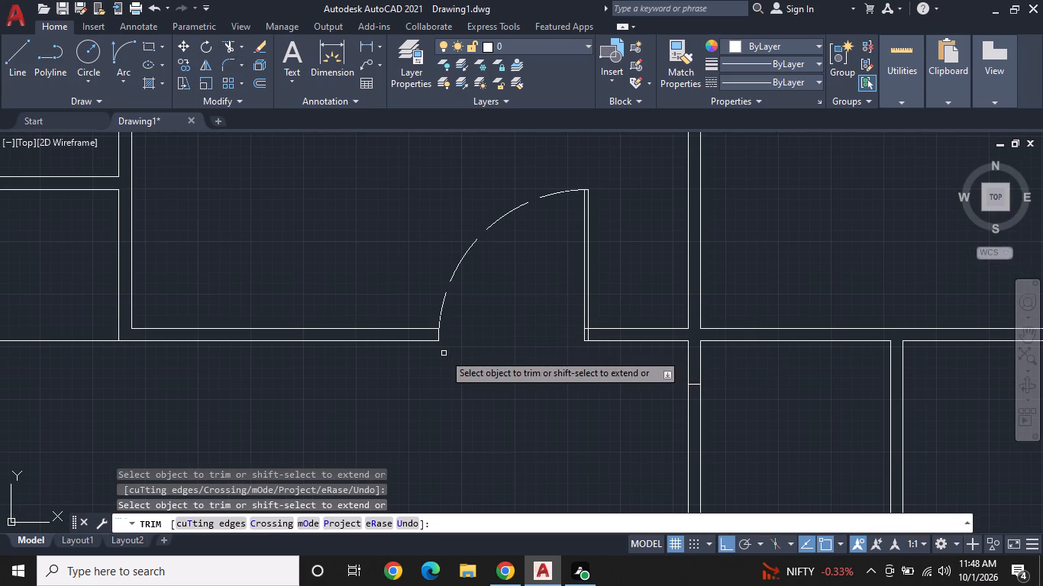
pyautogui.moveTo(444, 353); pyautogui.dragTo(545, 276, button='middle')
pyautogui.scroll(-1, 545, 276)
pyautogui.moveTo(413, 360); pyautogui.dragTo(541, 271, button='middle')
pyautogui.moveTo(573, 350); pyautogui.dragTo(634, 324, button='middle')
pyautogui.moveTo(631, 324); pyautogui.dragTo(395, 424, button='middle')
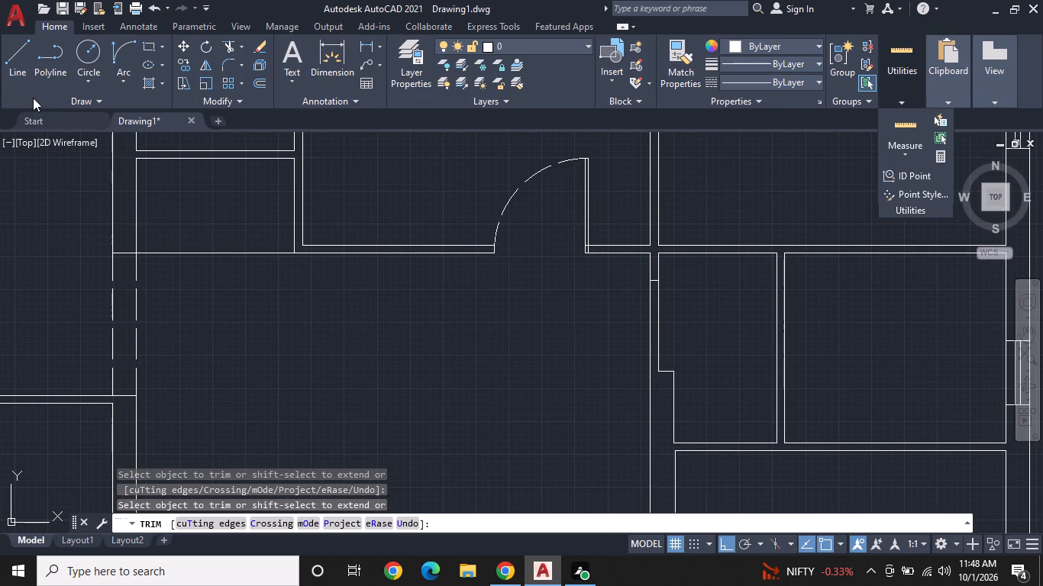
pyautogui.press('Escape')
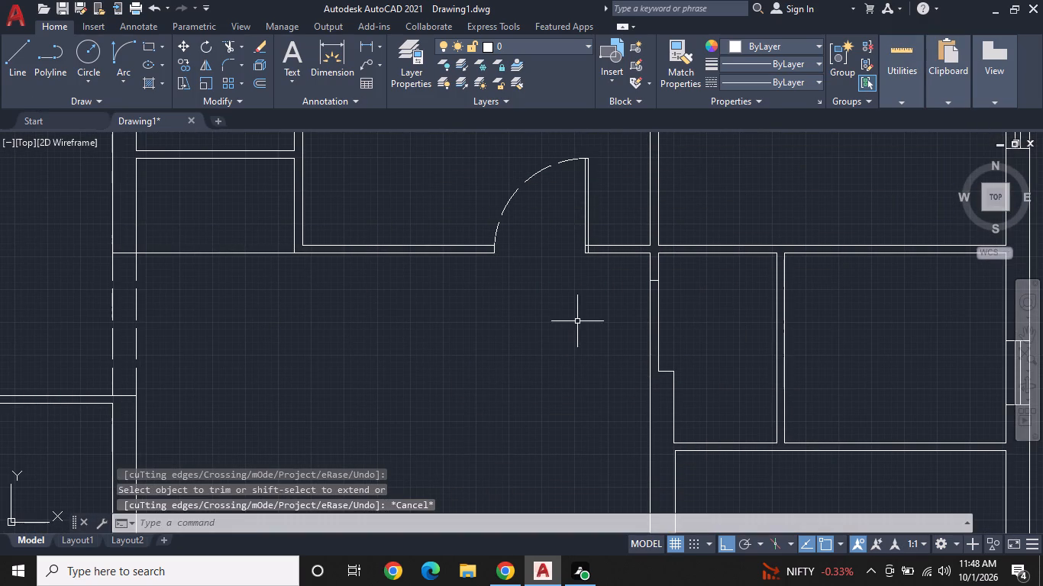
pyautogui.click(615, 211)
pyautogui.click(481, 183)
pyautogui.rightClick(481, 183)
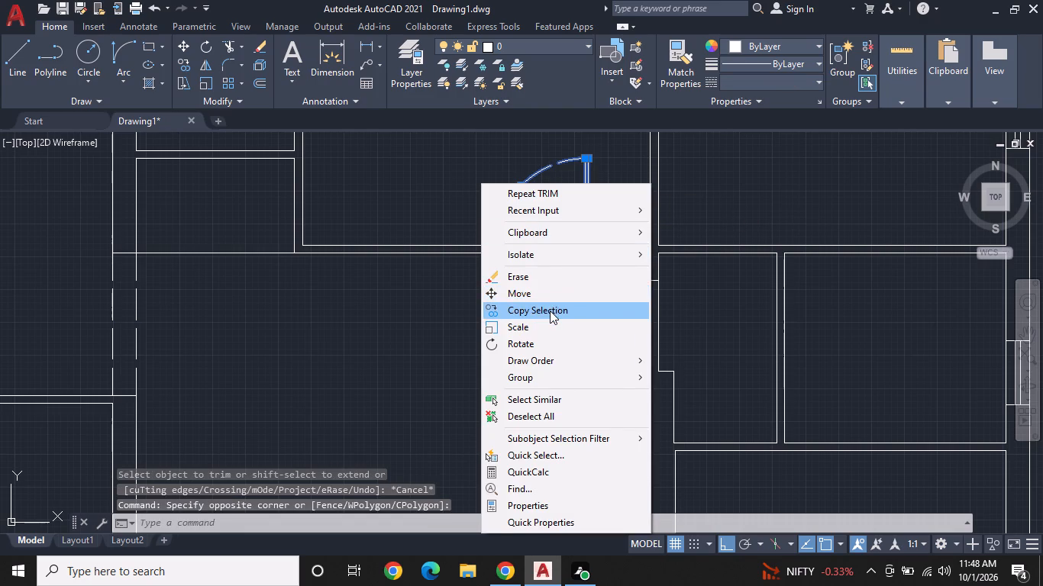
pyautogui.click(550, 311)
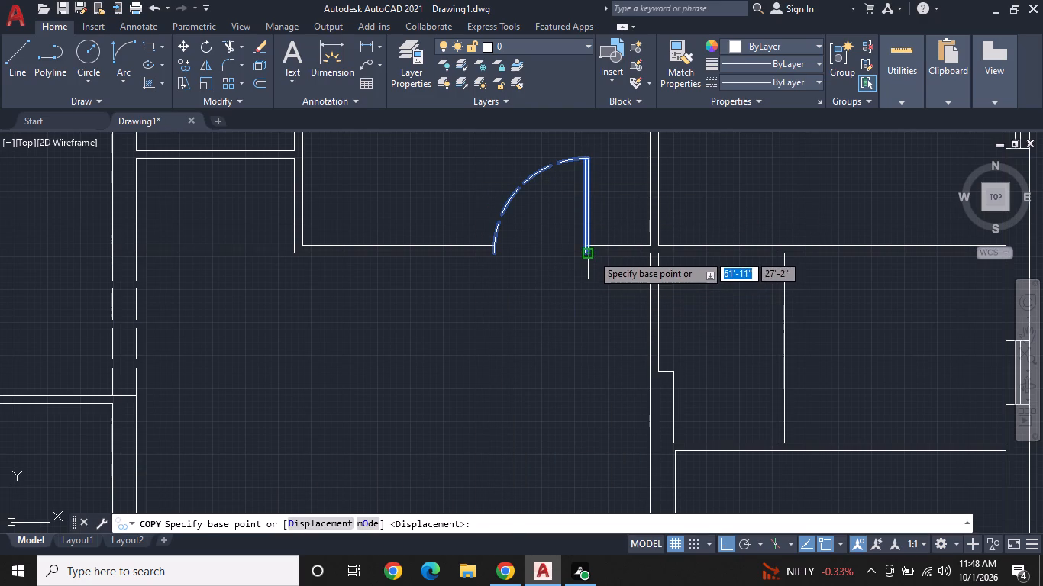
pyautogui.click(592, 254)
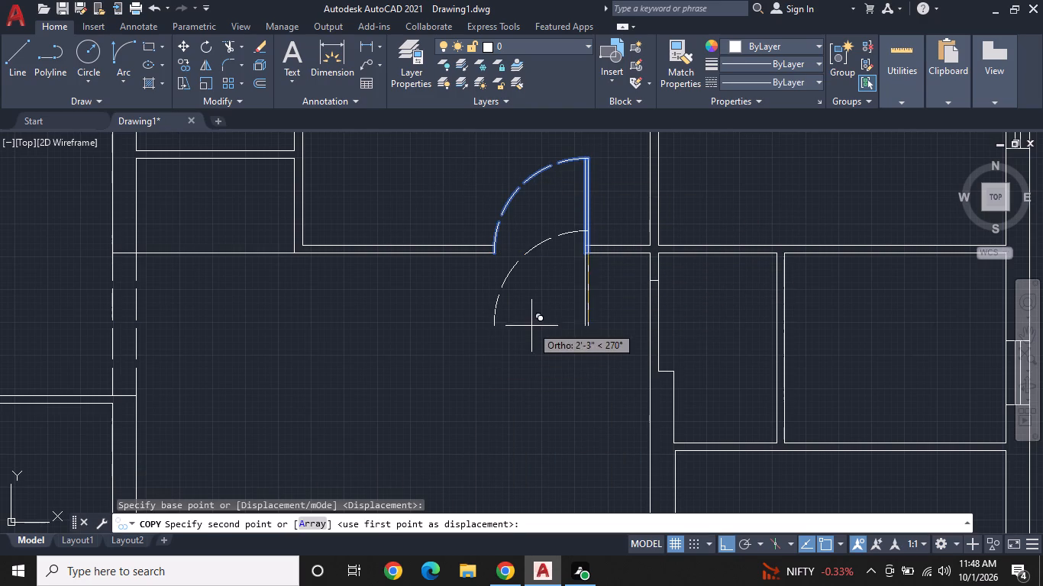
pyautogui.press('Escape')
# Copy the 3' door, leaf and arc, from the leaf's lower outer corner into the open central hall near its left wall.
pyautogui.scroll(2, 580, 259)
pyautogui.moveTo(614, 230); pyautogui.dragTo(519, 438, button='middle')
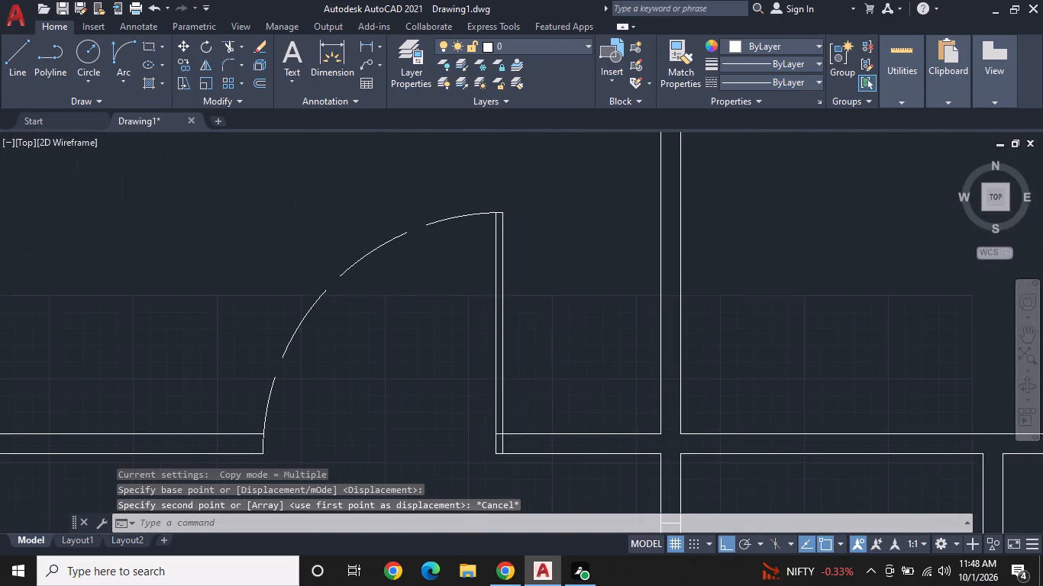
pyautogui.moveTo(560, 334); pyautogui.dragTo(552, 324)
pyautogui.click(292, 236)
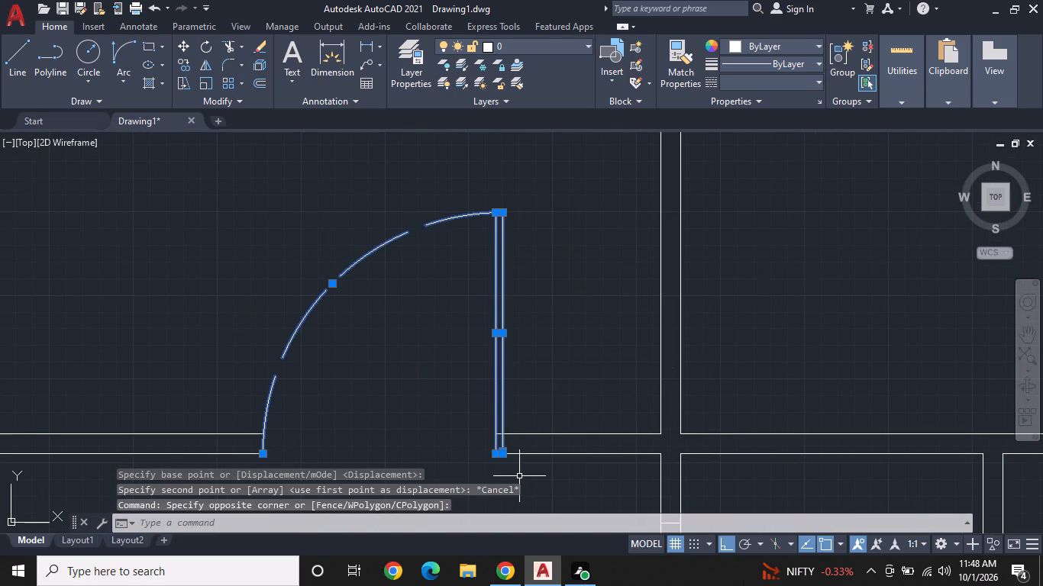
pyautogui.rightClick(523, 468)
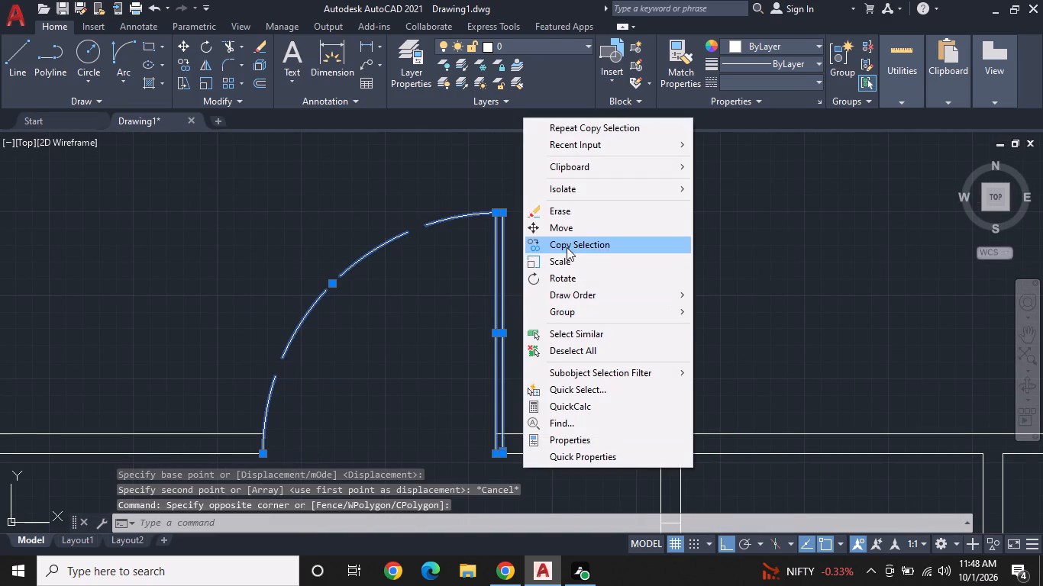
pyautogui.click(567, 247)
pyautogui.moveTo(550, 418); pyautogui.dragTo(548, 324, button='middle')
pyautogui.scroll(2, 518, 398)
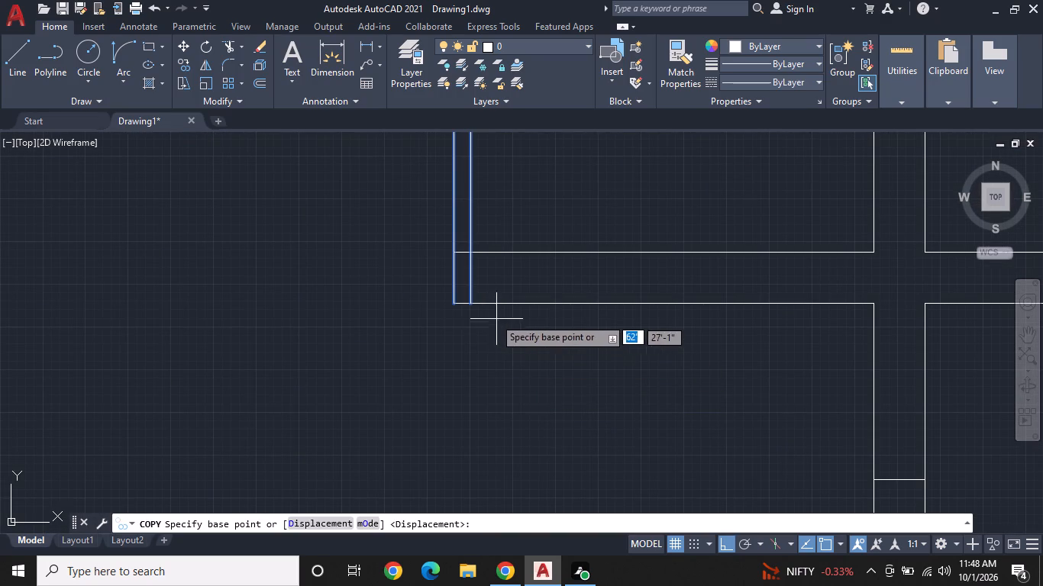
pyautogui.click(475, 304)
pyautogui.scroll(-3, 389, 401)
pyautogui.moveTo(398, 387); pyautogui.dragTo(480, 306, button='middle')
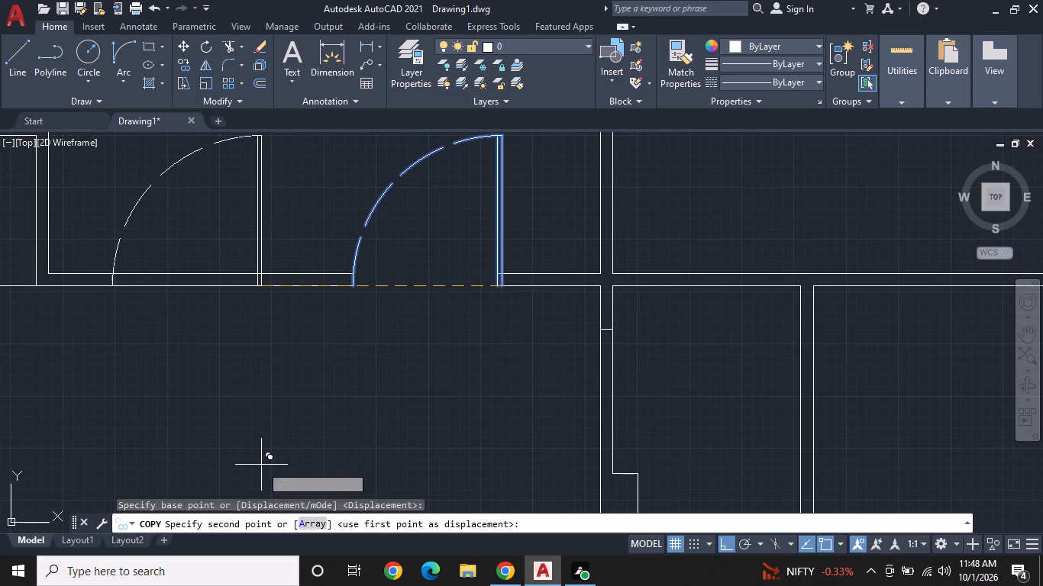
pyautogui.press('F8')
pyautogui.moveTo(302, 445); pyautogui.dragTo(515, 314, button='middle')
pyautogui.scroll(-1, 518, 319)
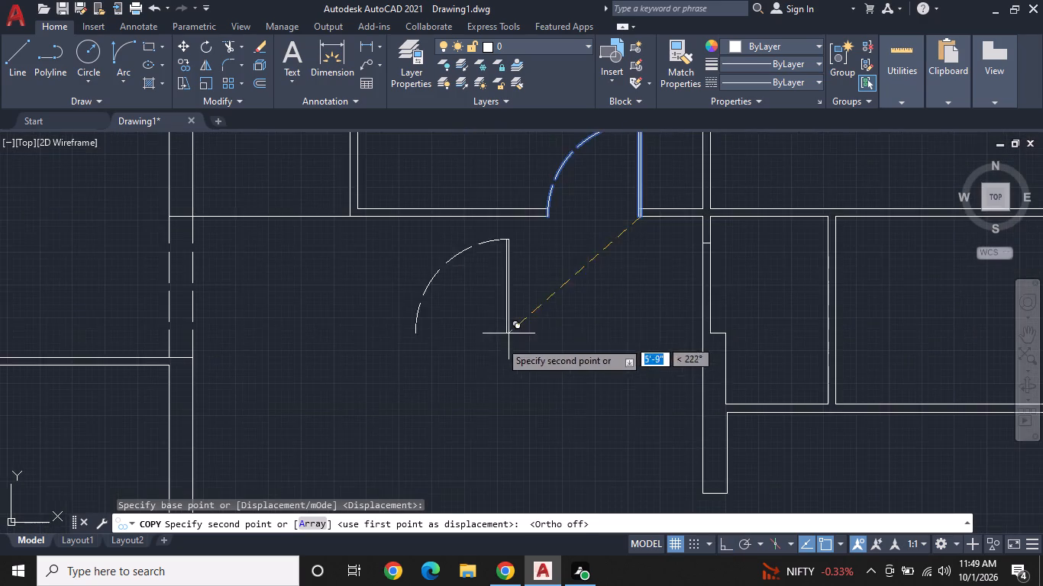
pyautogui.scroll(-1, 413, 394)
pyautogui.moveTo(414, 394); pyautogui.dragTo(486, 285, button='middle')
pyautogui.moveTo(455, 332); pyautogui.dragTo(522, 375, button='middle')
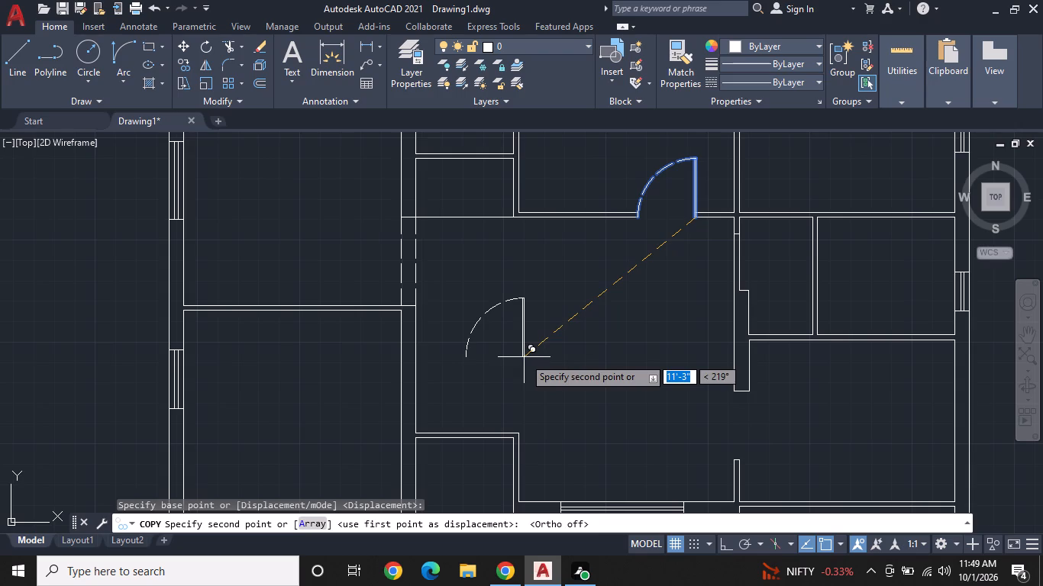
pyautogui.click(524, 357)
pyautogui.press('Escape')
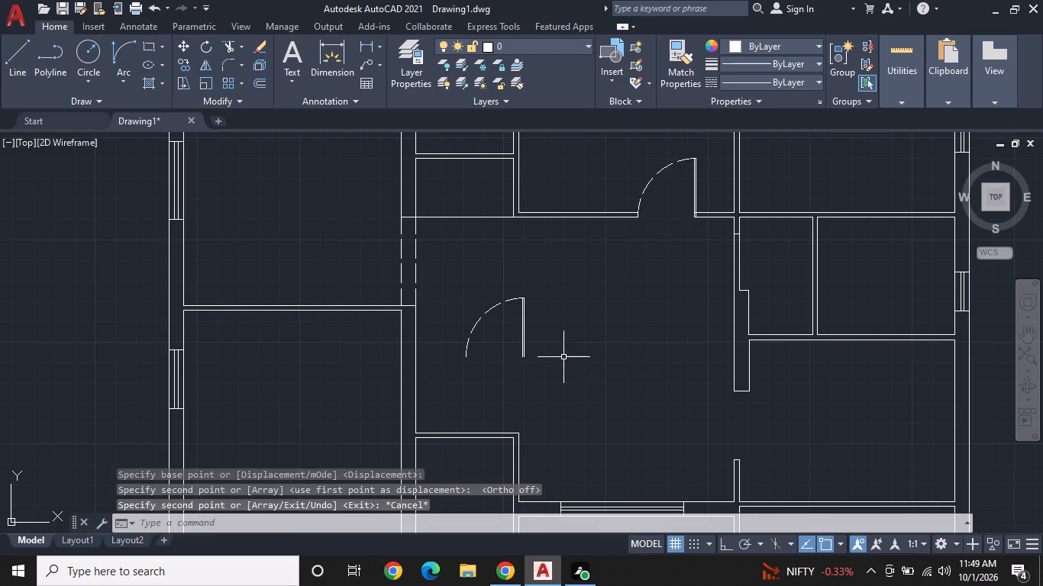
# Extend the lower face line of the wall between the two left-hand rooms to the hall-side face of the vertical wall.
pyautogui.write('EX')
pyautogui.press('space')
pyautogui.click(311, 312)
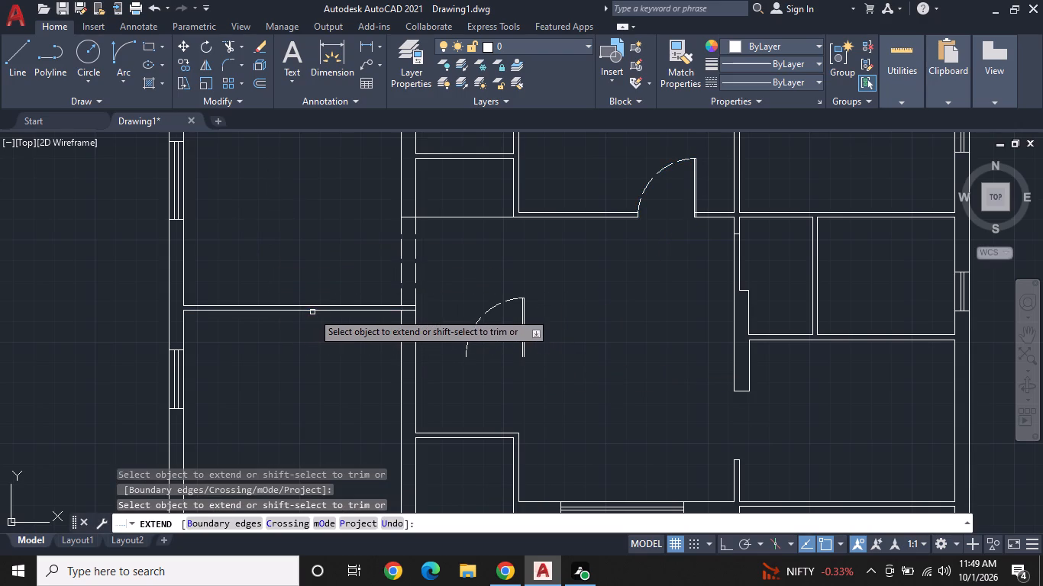
pyautogui.moveTo(467, 328); pyautogui.dragTo(376, 331, button='middle')
pyautogui.press('Escape')
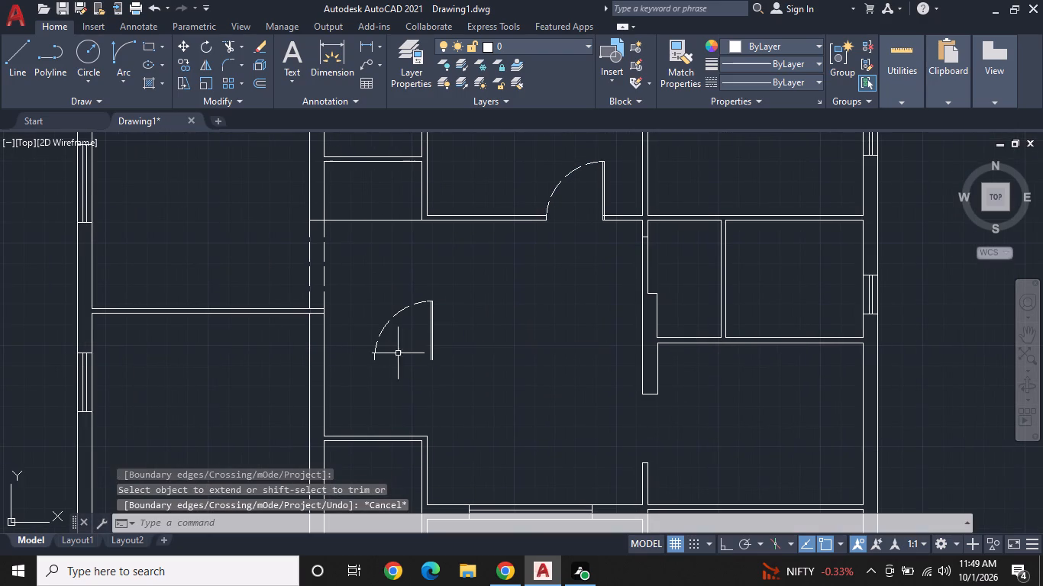
# Rotate the copied door in the central hall roughly a quarter turn counterclockwise about the leaf's lower outer corner.
pyautogui.scroll(1, 482, 378)
pyautogui.moveTo(466, 366); pyautogui.dragTo(587, 351, button='middle')
pyautogui.click(588, 351)
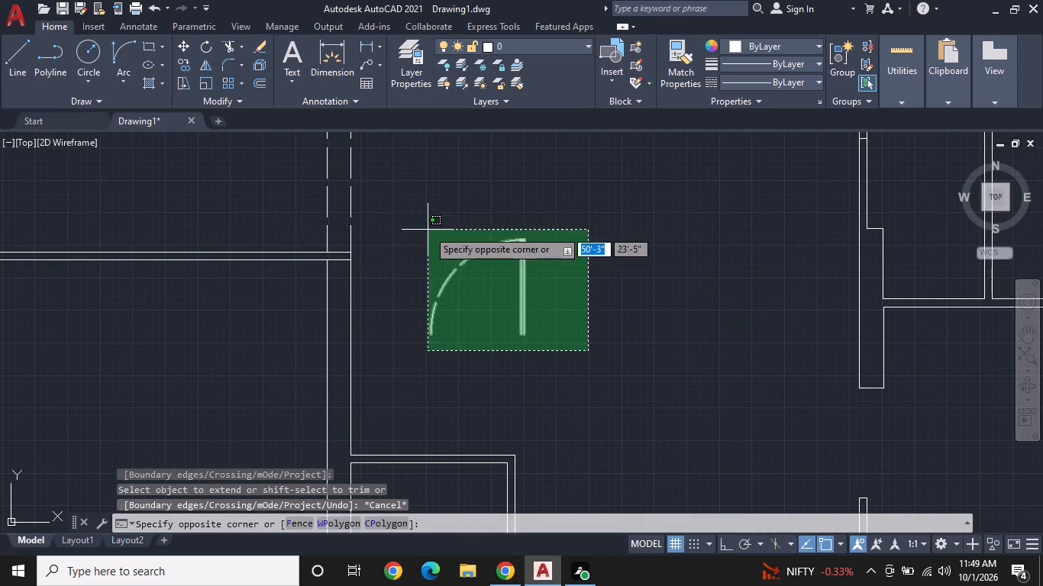
pyautogui.click(400, 224)
pyautogui.rightClick(400, 224)
pyautogui.click(477, 366)
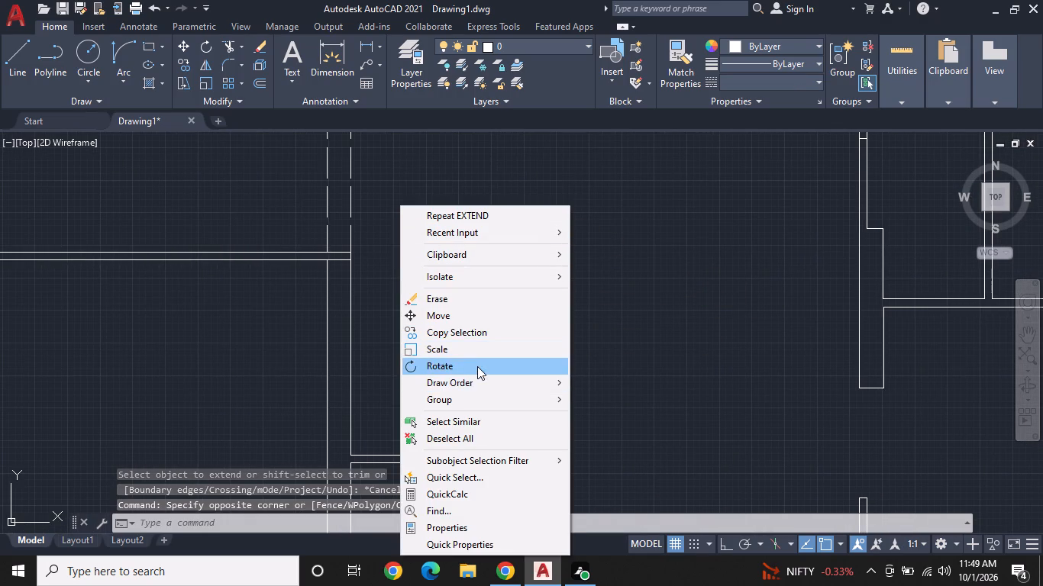
pyautogui.scroll(2, 528, 336)
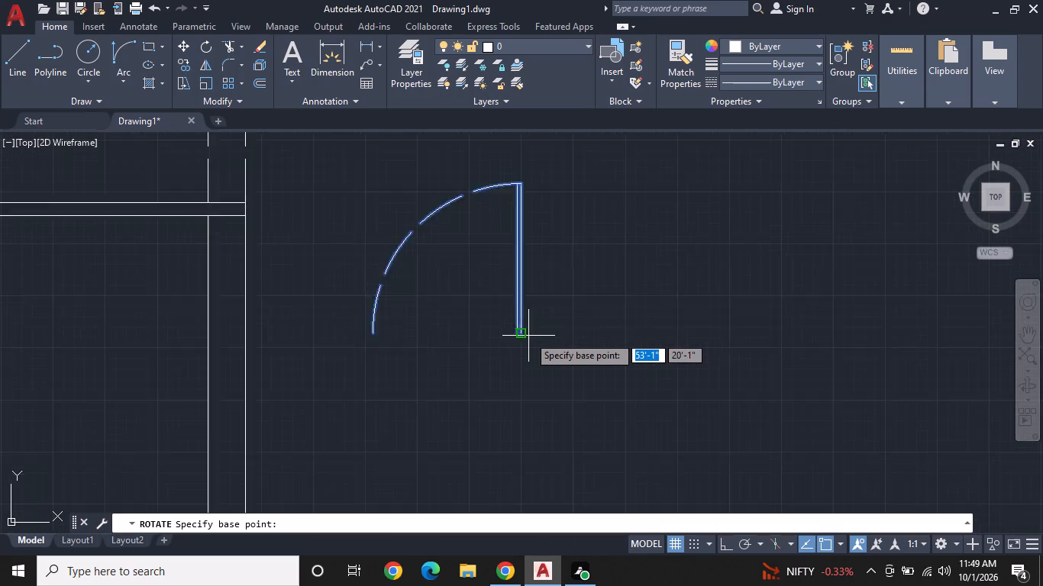
pyautogui.click(522, 330)
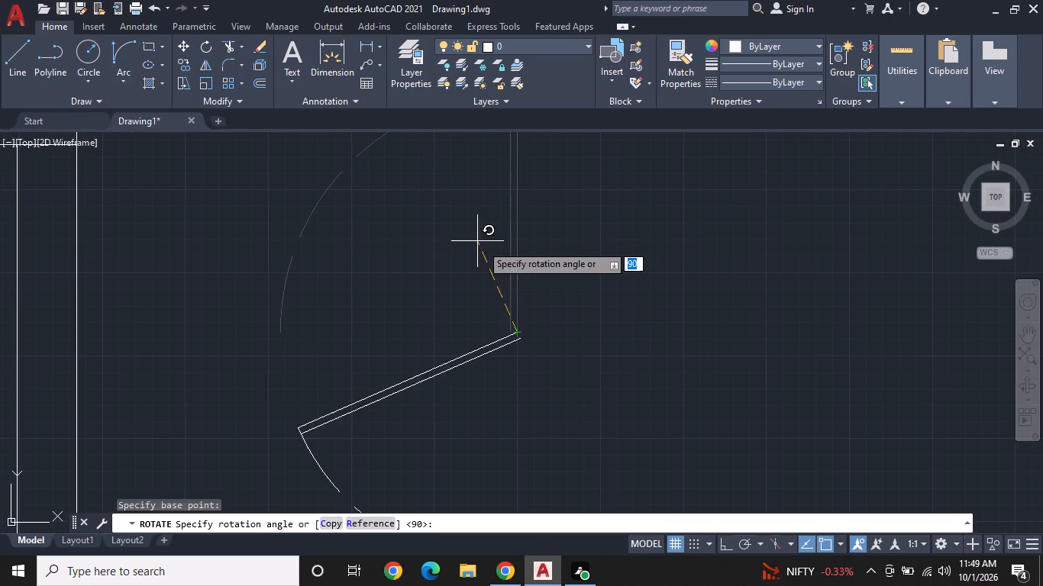
pyautogui.press('F8')
pyautogui.click(505, 263)
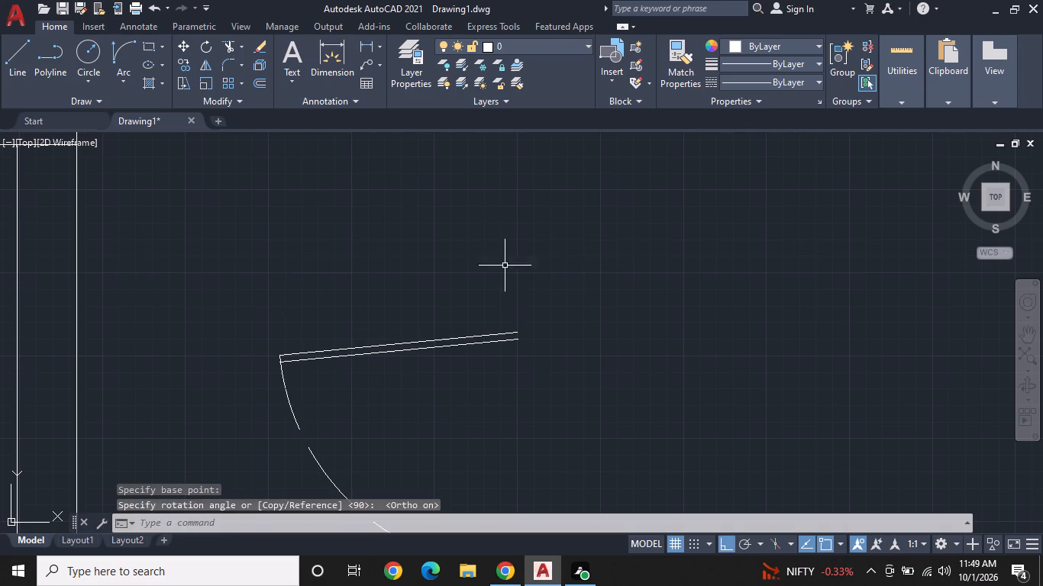
# Undo the copied door's last rotation and rotate it 90° counterclockwise about the leaf's lower outer corner with Ortho on.
pyautogui.hotkey('ctrl', 'z')
pyautogui.click(552, 340)
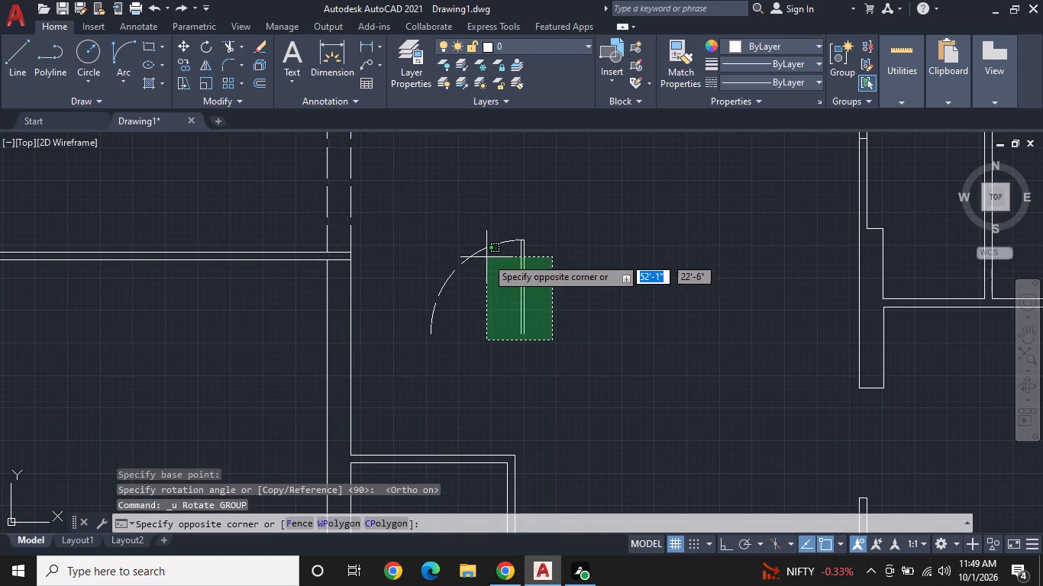
pyautogui.click(440, 240)
pyautogui.rightClick(440, 240)
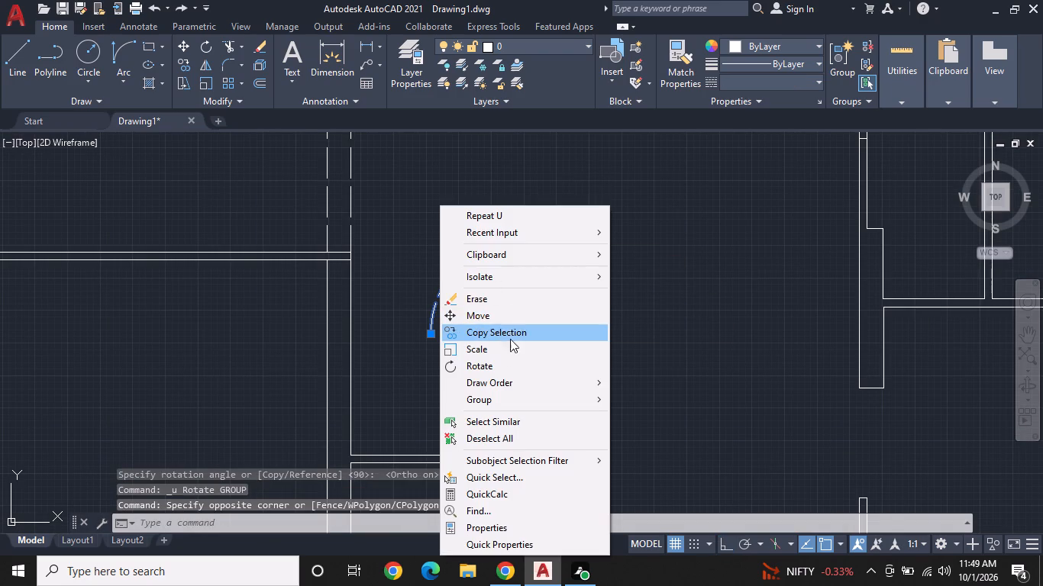
pyautogui.click(505, 360)
pyautogui.scroll(2, 528, 353)
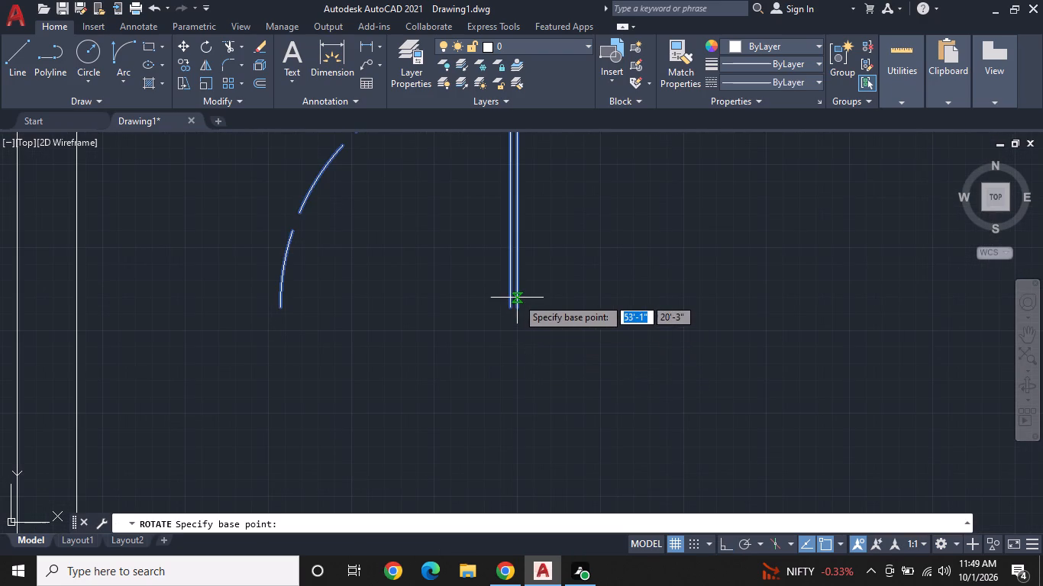
pyautogui.click(518, 305)
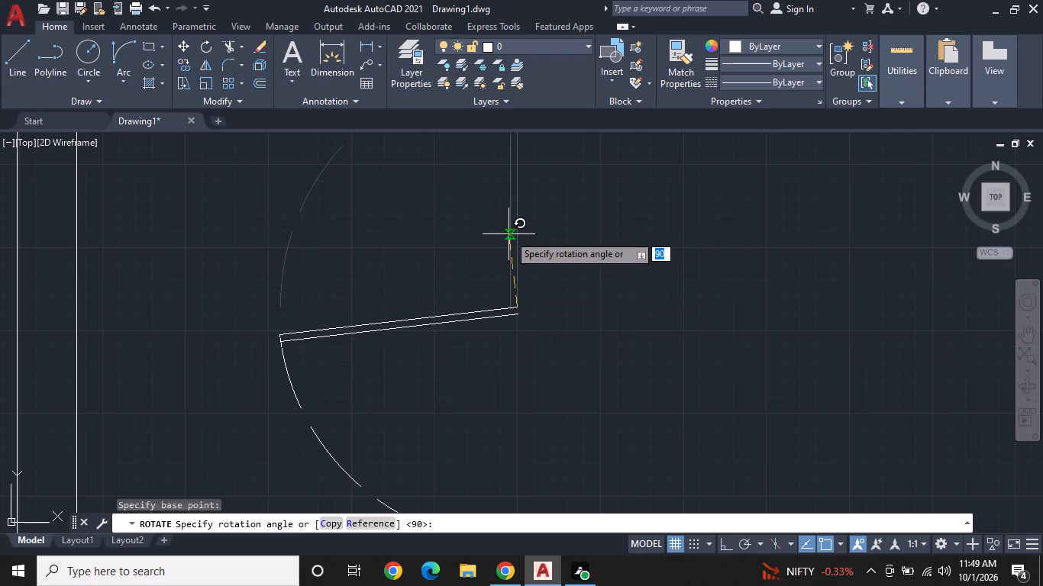
pyautogui.press('F8')
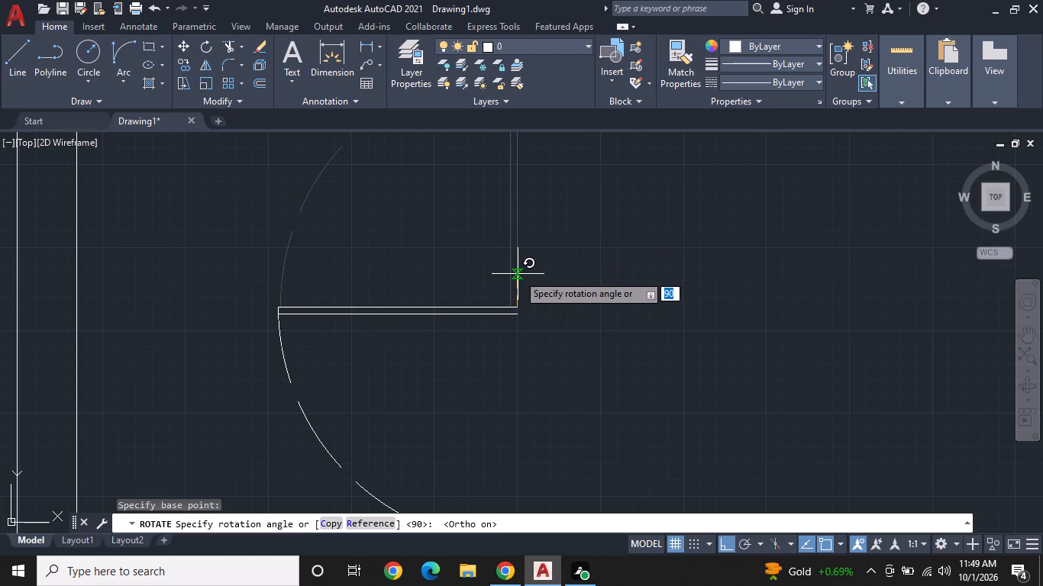
pyautogui.click(518, 274)
# Move the rotated door by the leaf's upper hall-side corner to where the room-dividing wall's lower face meets the vertical wall's hall-side face.
pyautogui.scroll(-2, 528, 312)
pyautogui.moveTo(535, 322); pyautogui.dragTo(531, 295, button='middle')
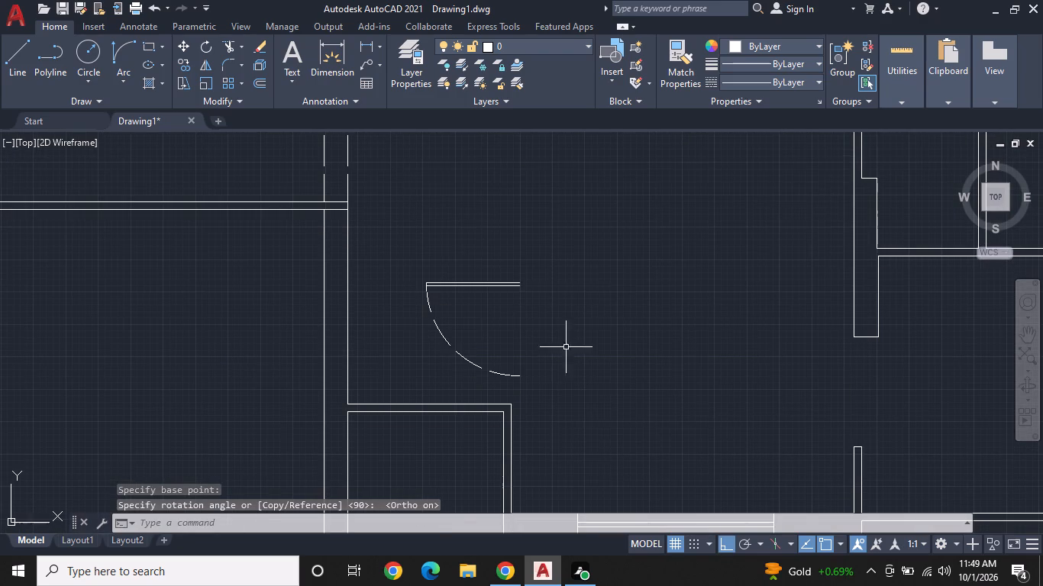
pyautogui.click(603, 416)
pyautogui.click(583, 327)
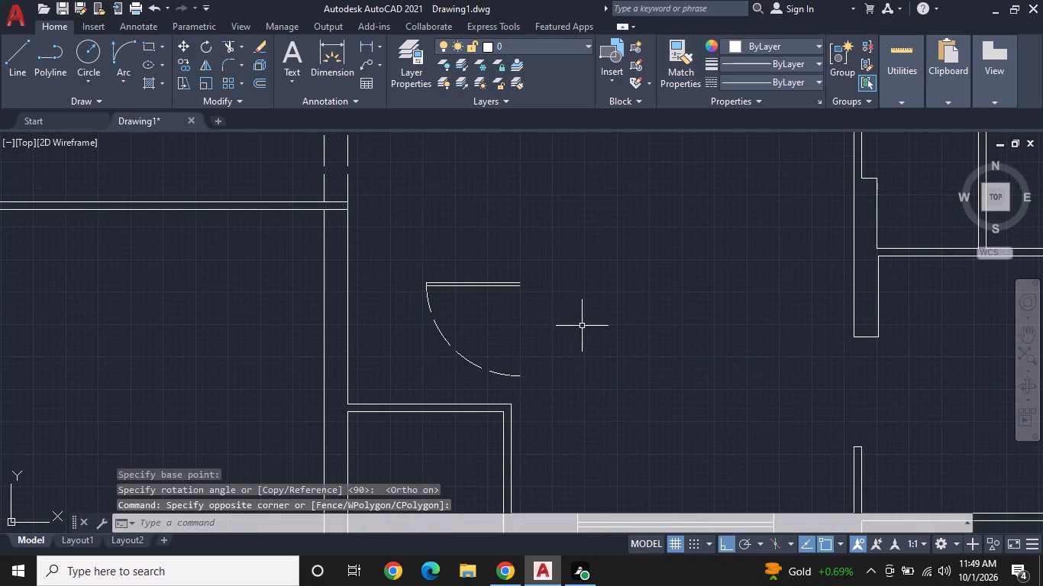
pyautogui.click(570, 314)
pyautogui.click(411, 269)
pyautogui.rightClick(411, 269)
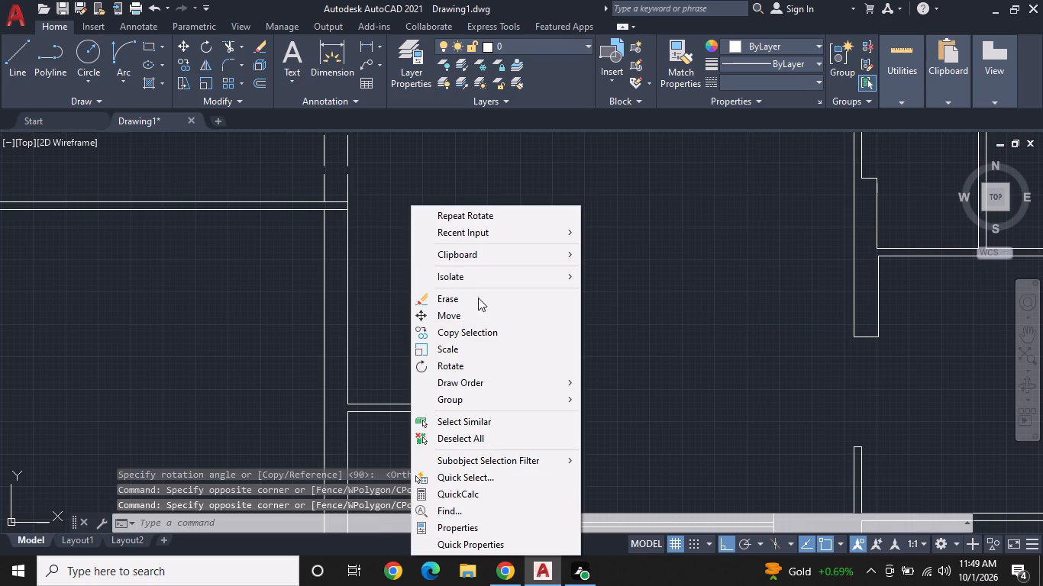
pyautogui.click(477, 317)
pyautogui.scroll(2, 525, 296)
pyautogui.moveTo(525, 251); pyautogui.dragTo(525, 290, button='middle')
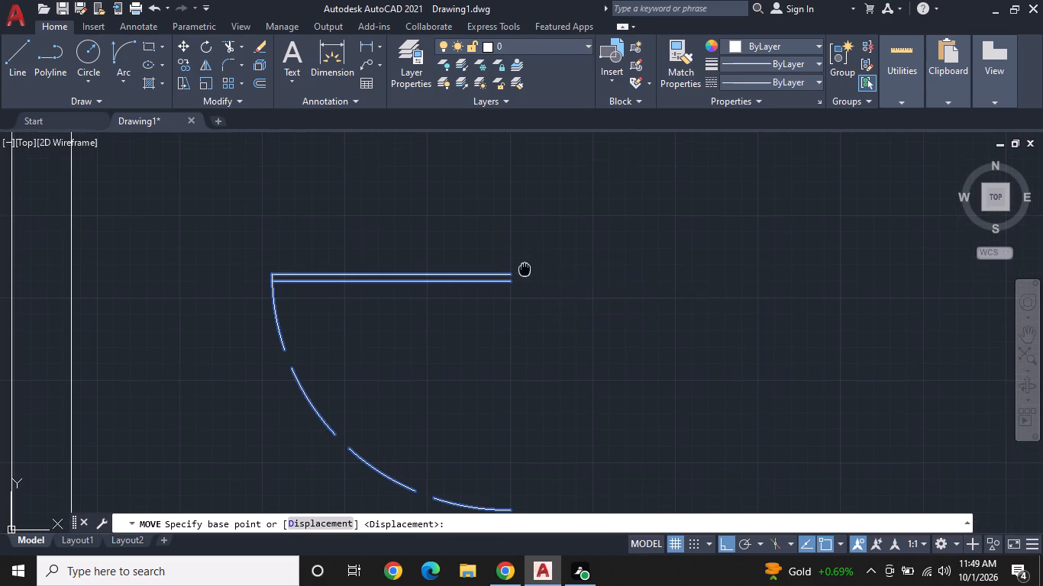
pyautogui.moveTo(525, 290); pyautogui.dragTo(625, 350, button='middle')
pyautogui.click(612, 362)
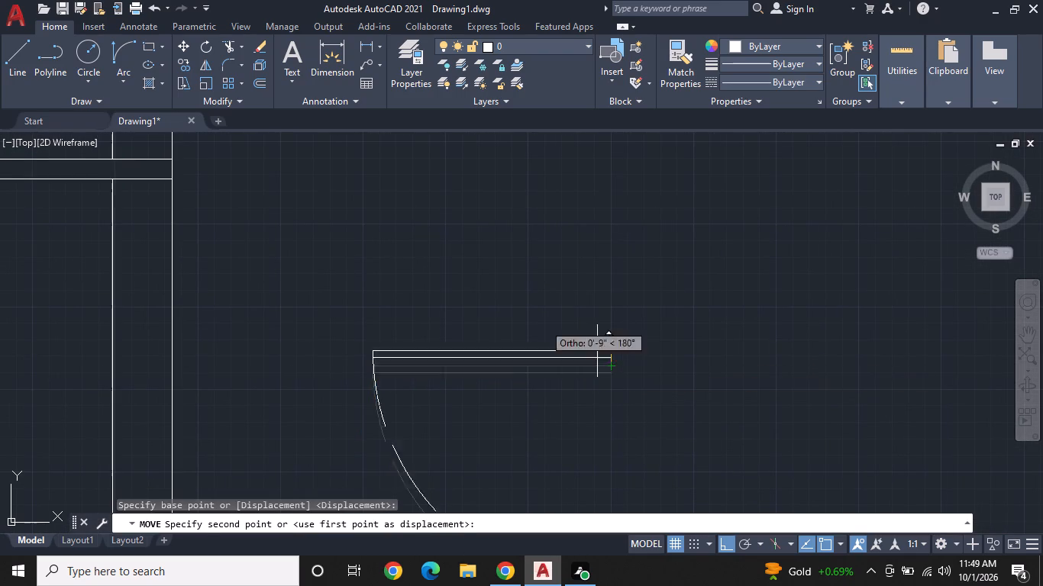
pyautogui.moveTo(307, 234); pyautogui.dragTo(484, 330, button='middle')
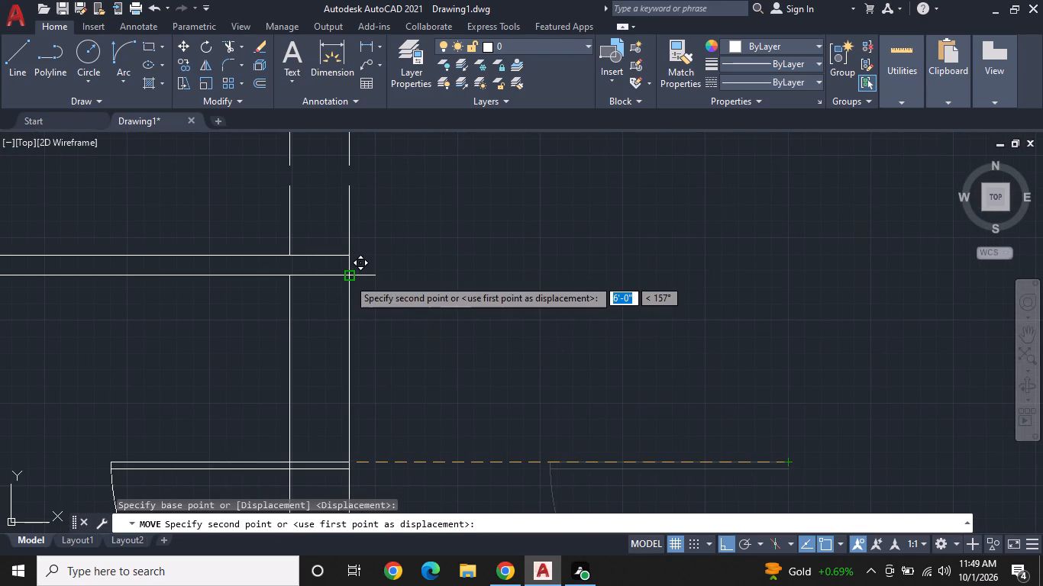
pyautogui.click(347, 279)
# Trim both faces of the vertical wall across the new 3' door opening, including the short stub below the leaf on the hall side.
pyautogui.moveTo(473, 303); pyautogui.dragTo(544, 310, button='middle')
pyautogui.scroll(-1, 546, 309)
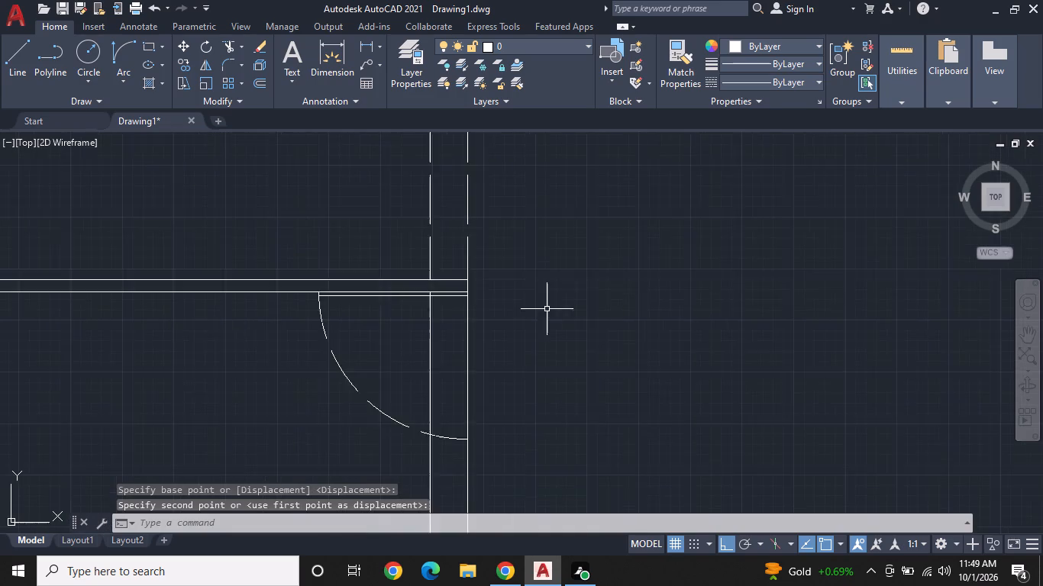
pyautogui.scroll(-1, 554, 318)
pyautogui.moveTo(560, 328); pyautogui.dragTo(505, 304, button='middle')
pyautogui.scroll(-2, 506, 301)
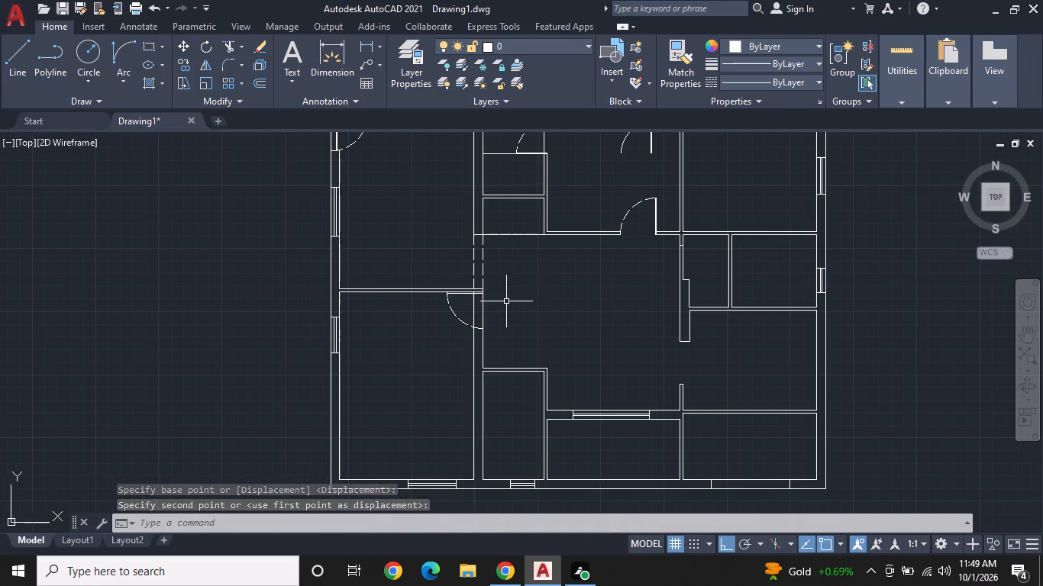
pyautogui.scroll(1, 505, 295)
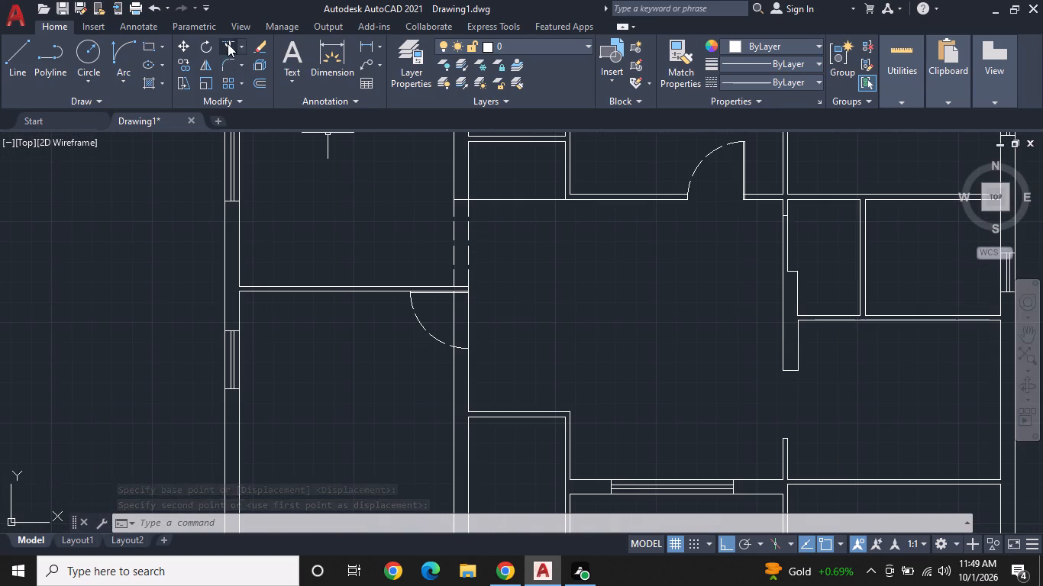
pyautogui.click(228, 43)
pyautogui.click(434, 329)
pyautogui.click(485, 316)
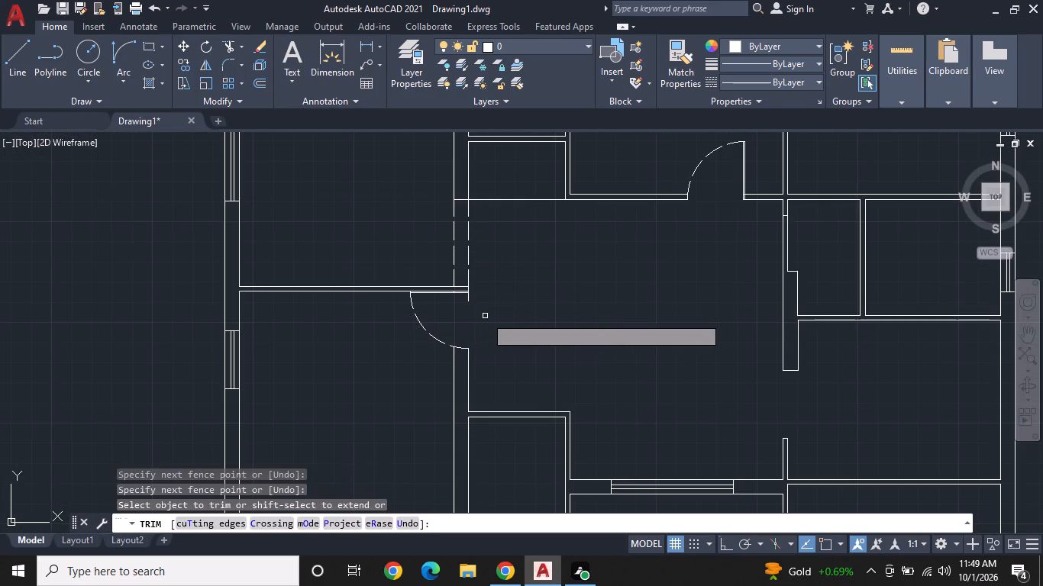
pyautogui.scroll(3, 459, 295)
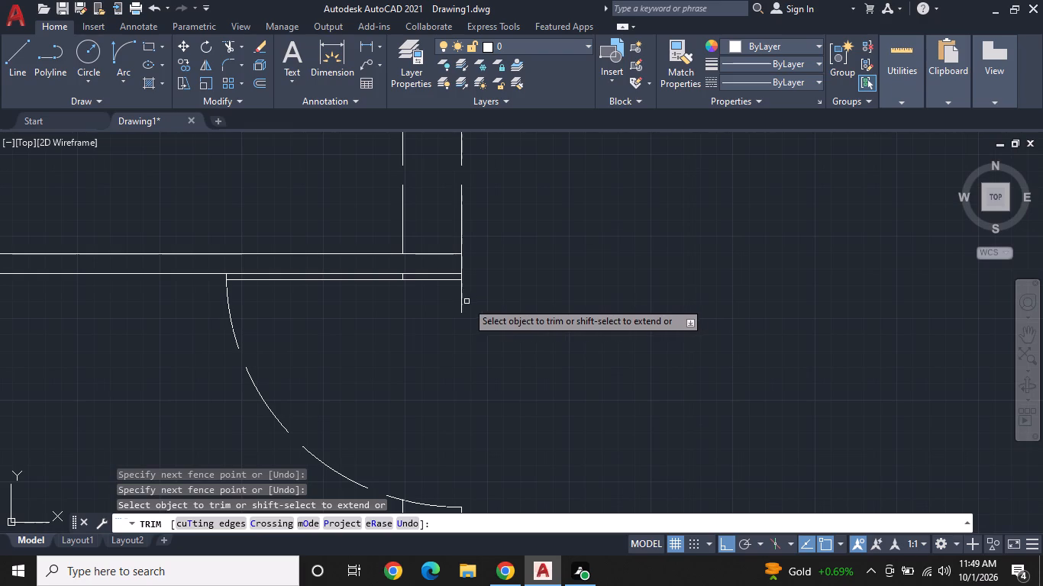
pyautogui.click(458, 304)
pyautogui.click(469, 302)
pyautogui.scroll(-1, 469, 302)
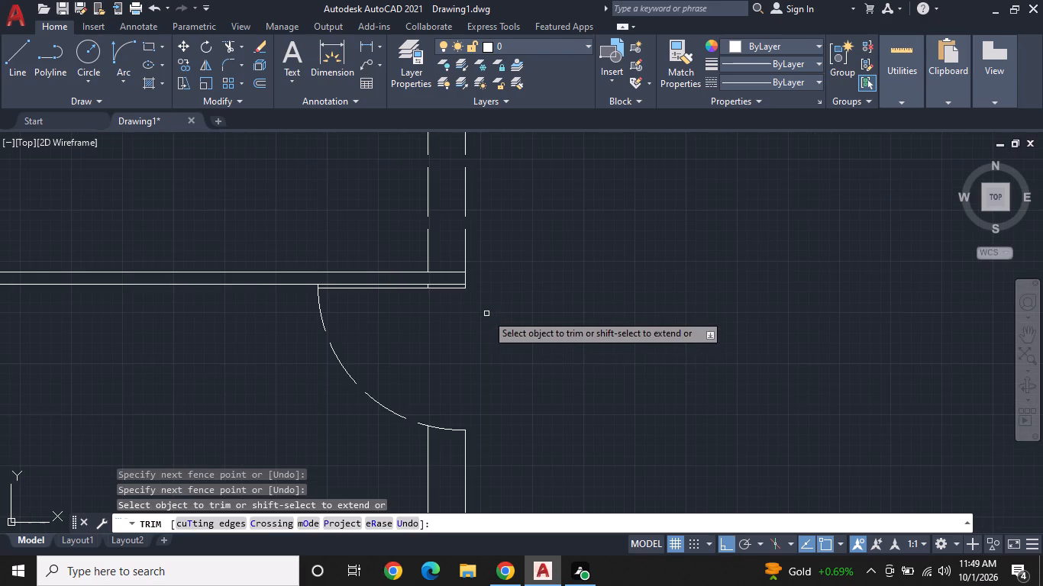
pyautogui.moveTo(508, 340); pyautogui.dragTo(521, 290, button='middle')
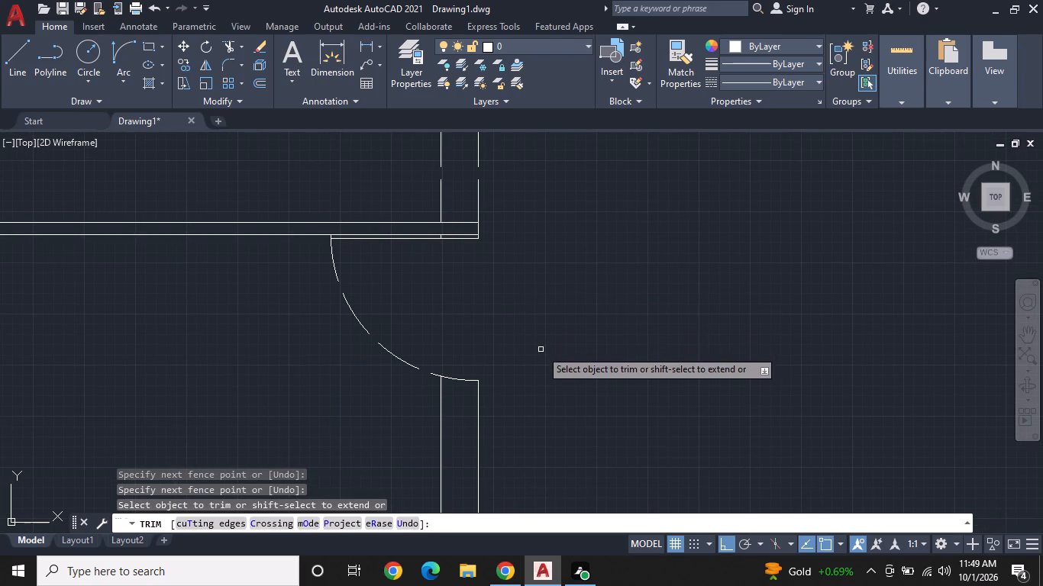
pyautogui.moveTo(544, 346); pyautogui.dragTo(544, 321, button='middle')
pyautogui.scroll(-2, 528, 359)
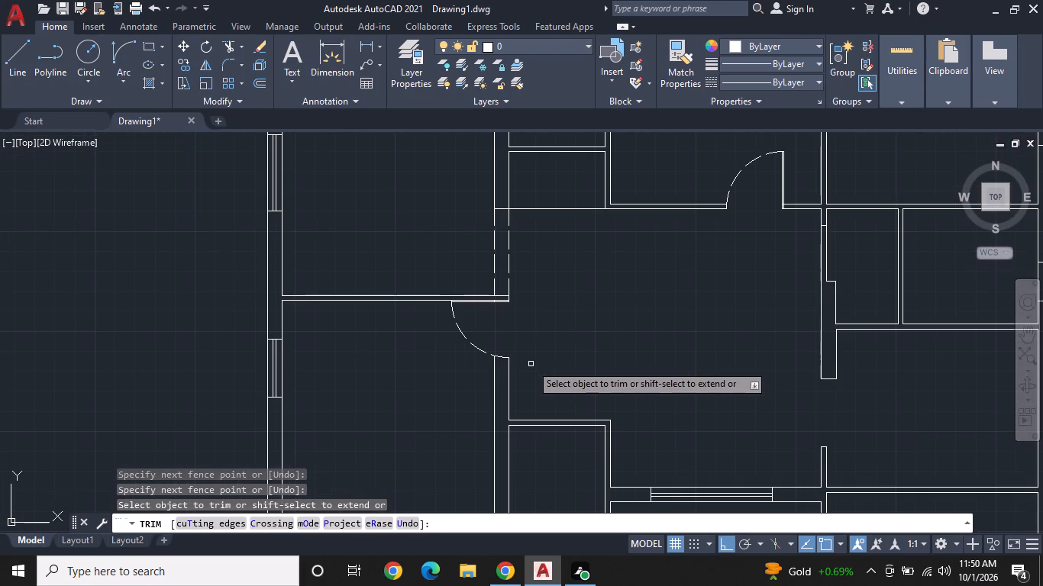
pyautogui.moveTo(557, 347); pyautogui.dragTo(434, 366, button='middle')
pyautogui.scroll(-1, 428, 365)
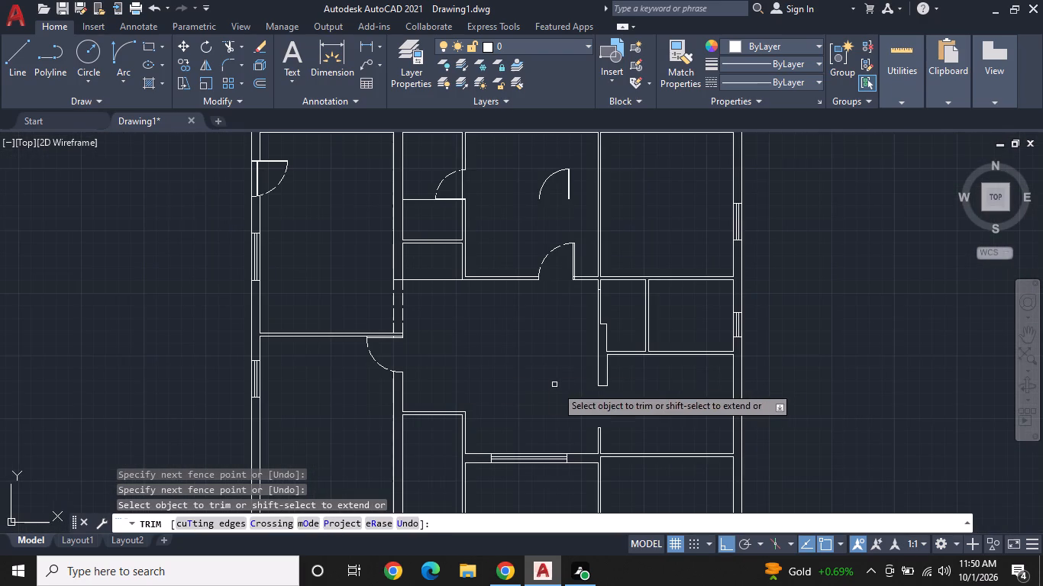
pyautogui.moveTo(499, 382); pyautogui.dragTo(422, 396, button='middle')
pyautogui.rightClick(432, 389)
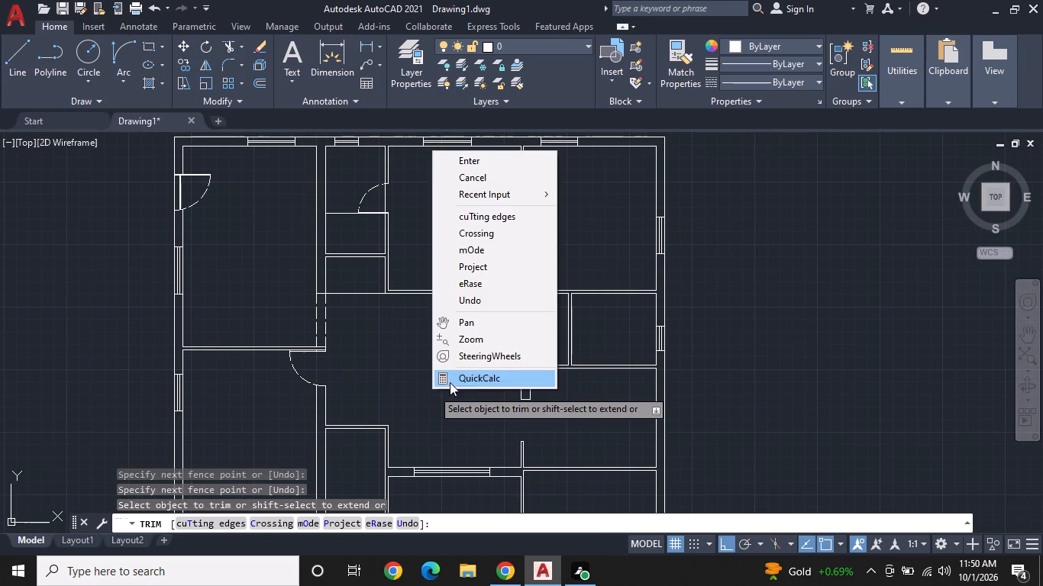
pyautogui.click(495, 182)
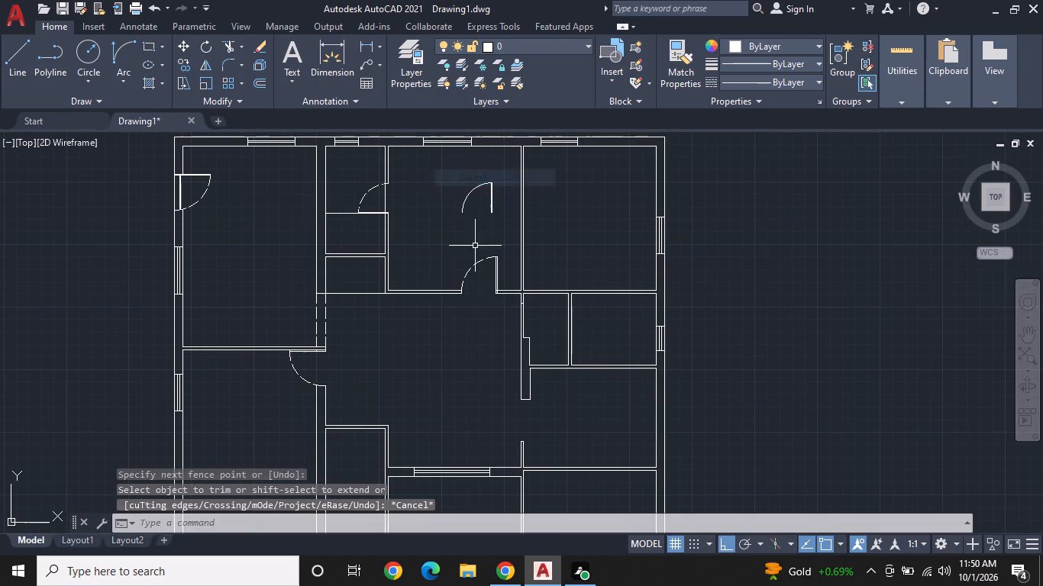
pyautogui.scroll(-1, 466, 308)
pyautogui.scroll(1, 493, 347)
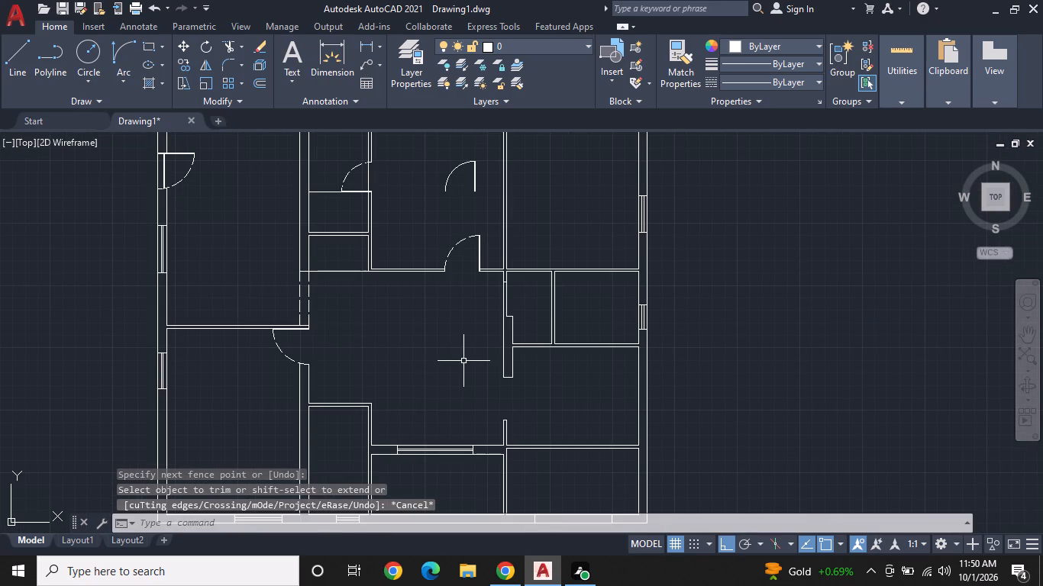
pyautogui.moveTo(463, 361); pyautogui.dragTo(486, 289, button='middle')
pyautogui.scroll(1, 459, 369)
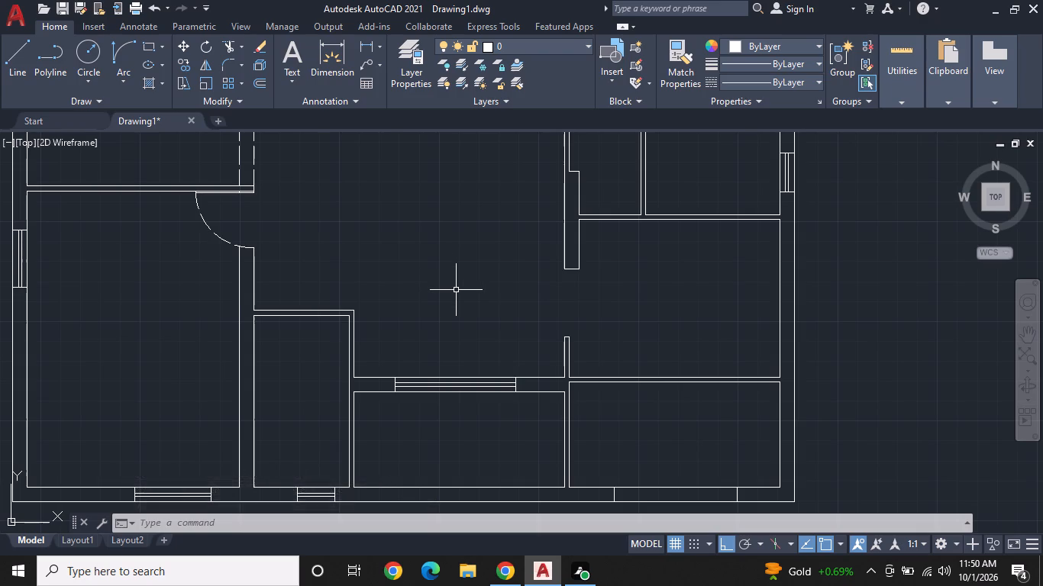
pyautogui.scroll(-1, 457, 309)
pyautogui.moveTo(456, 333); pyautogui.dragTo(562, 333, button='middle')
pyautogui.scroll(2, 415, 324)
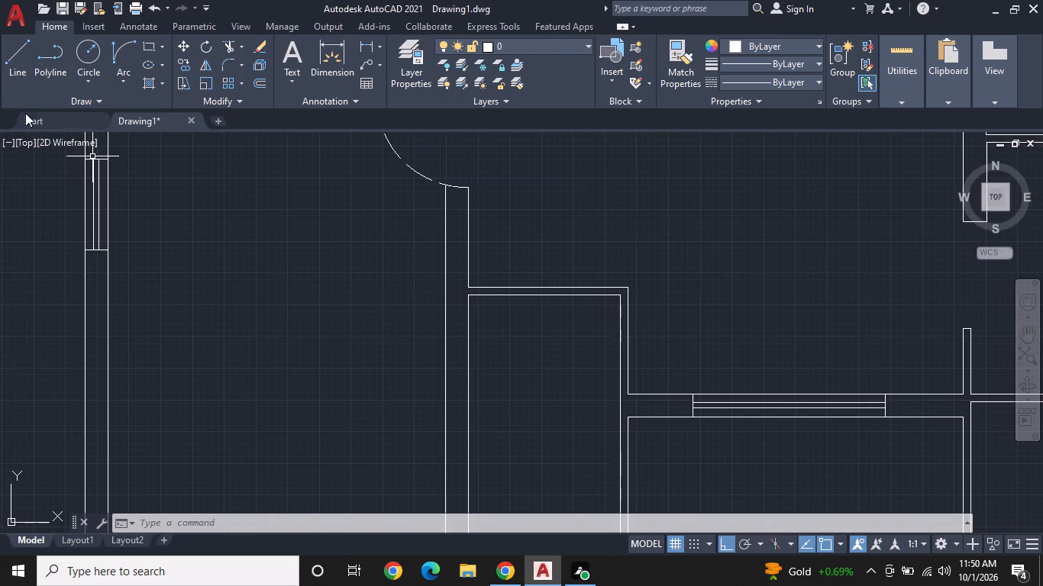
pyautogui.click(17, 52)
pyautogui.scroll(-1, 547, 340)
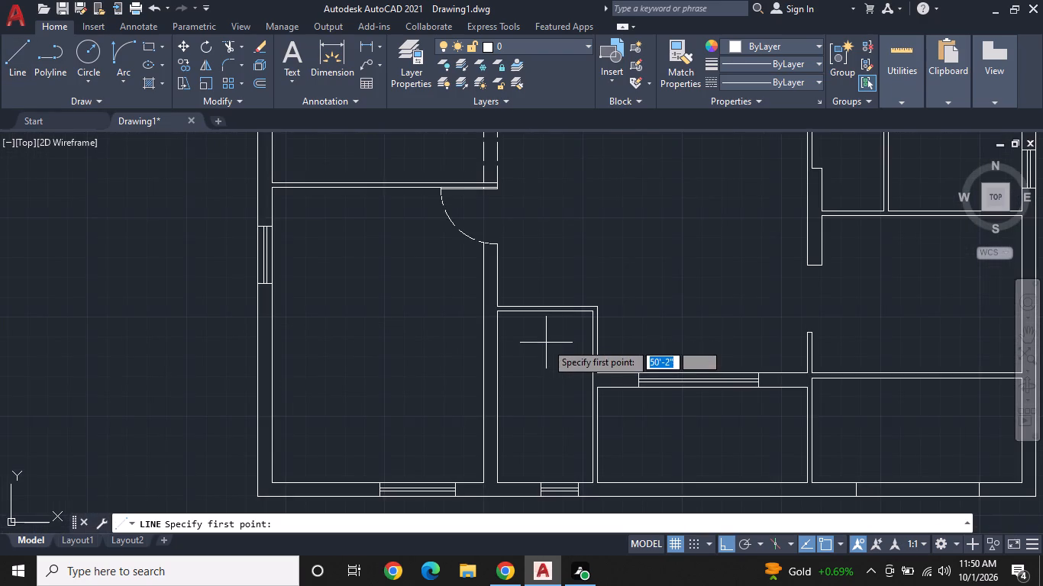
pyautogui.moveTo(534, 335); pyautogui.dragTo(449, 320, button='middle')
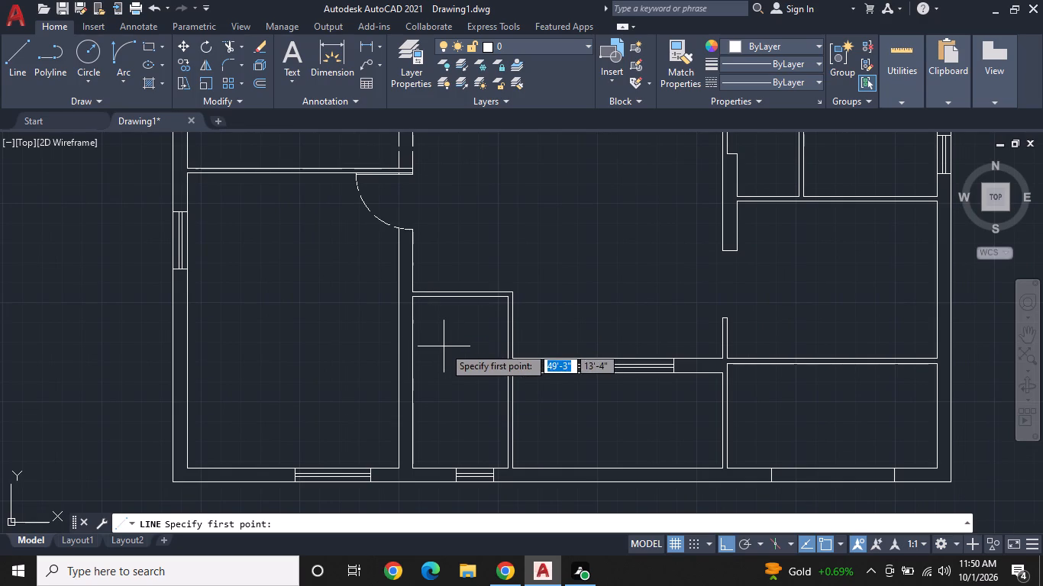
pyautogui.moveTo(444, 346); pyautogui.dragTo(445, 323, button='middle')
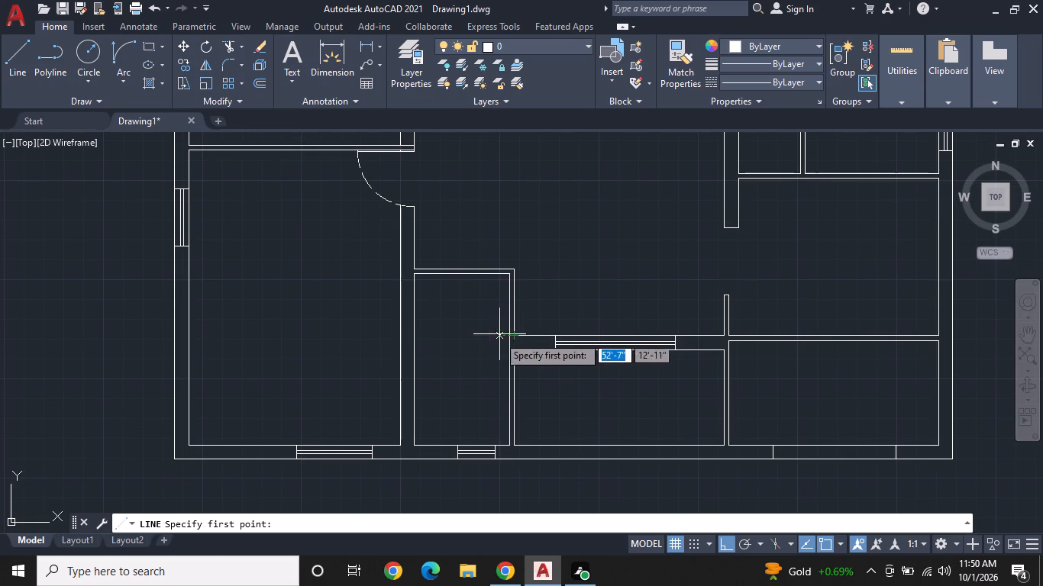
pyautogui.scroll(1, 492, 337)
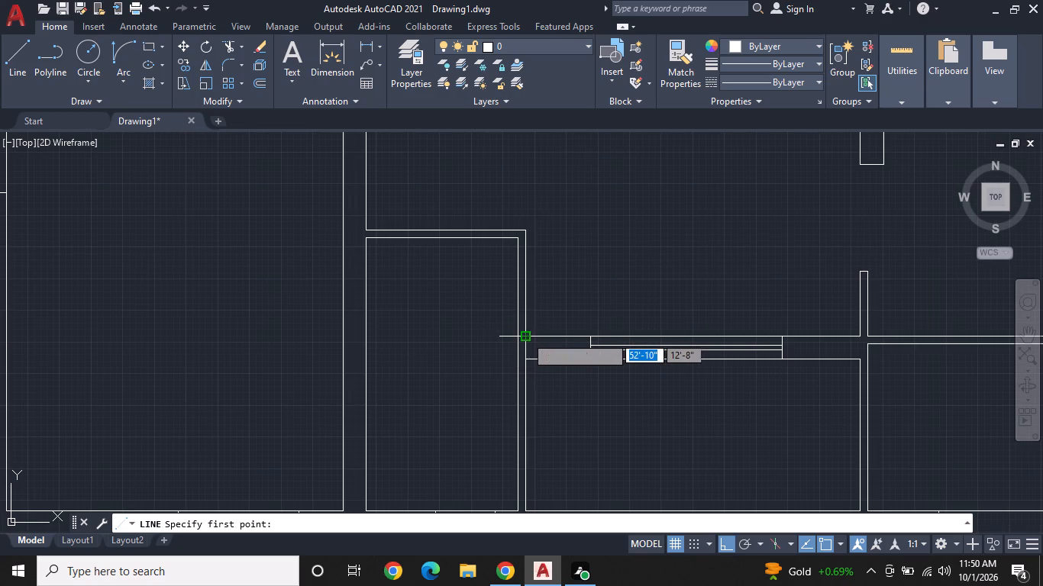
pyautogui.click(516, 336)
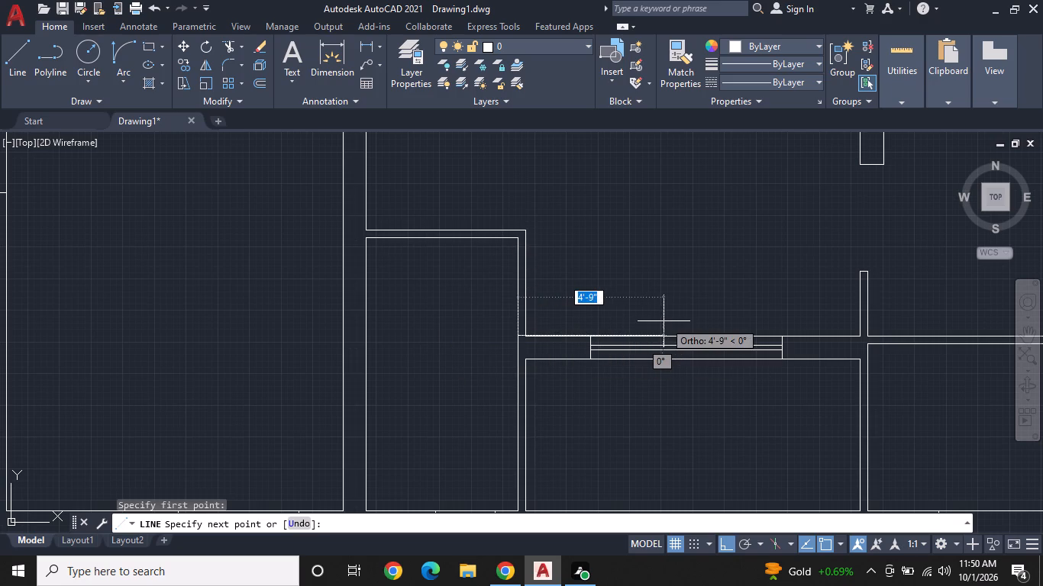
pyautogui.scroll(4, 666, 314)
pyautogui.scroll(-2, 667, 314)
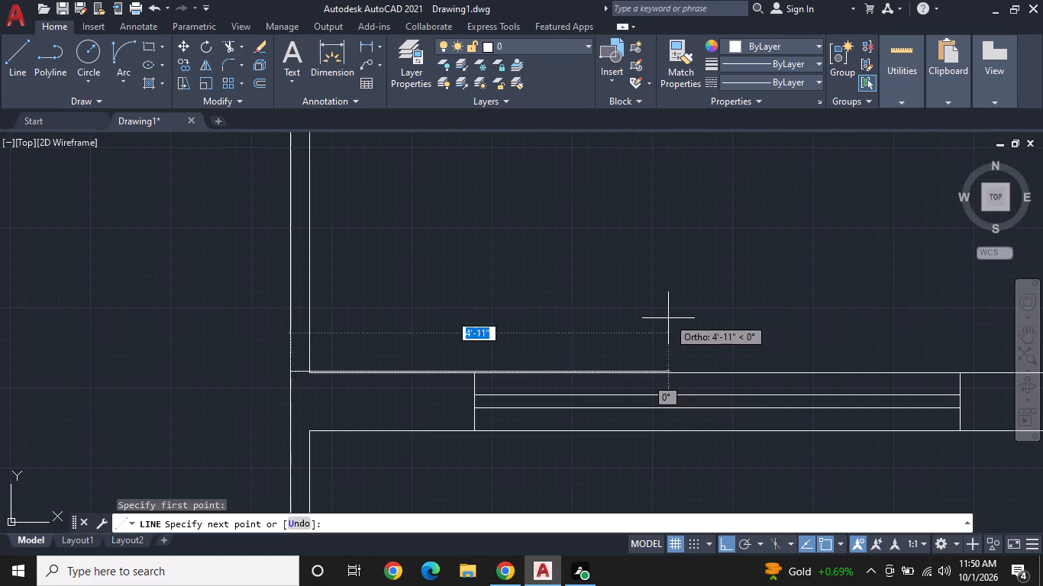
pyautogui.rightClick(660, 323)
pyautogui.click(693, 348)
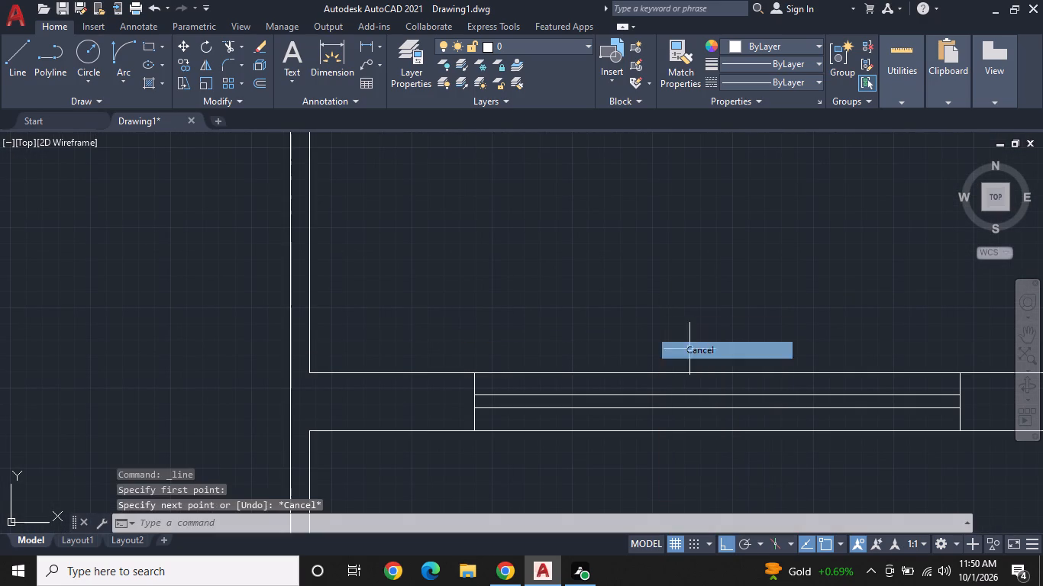
# Draw a horizontal line across the narrow room below the hall, level with the upper face of the adjoining windowed wall, between its inner side faces.
pyautogui.click(17, 52)
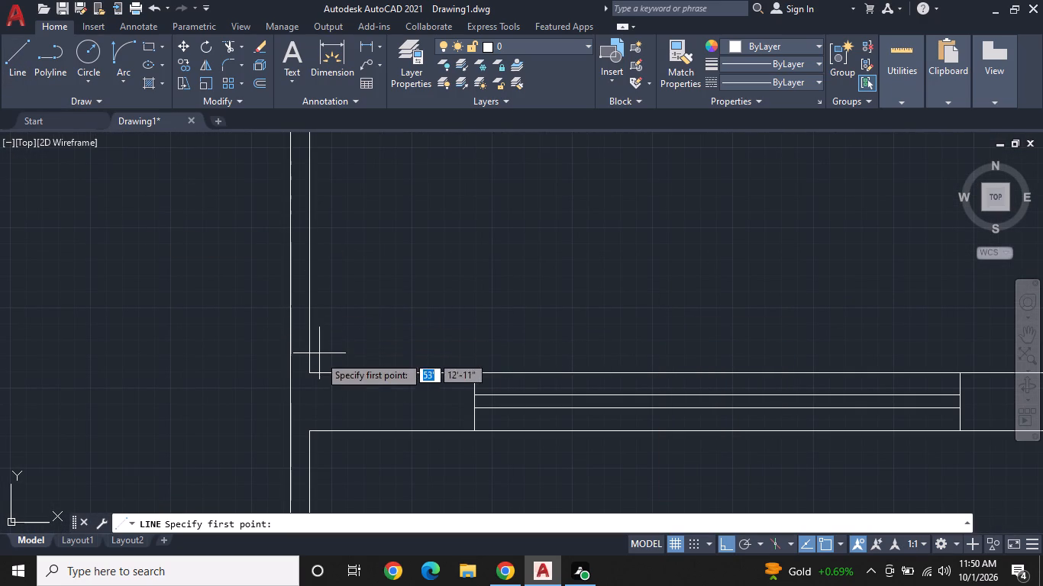
pyautogui.click(290, 374)
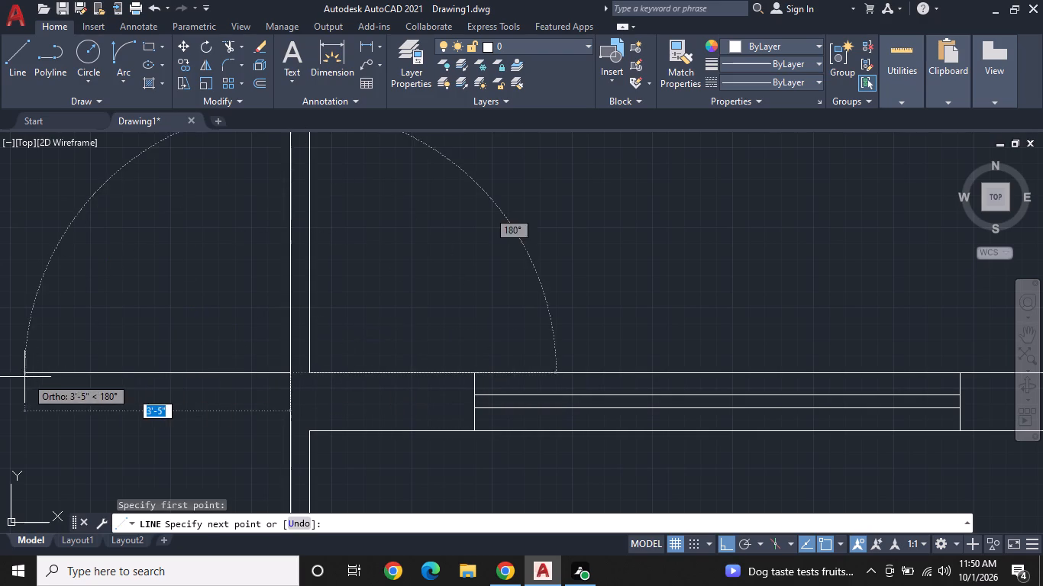
pyautogui.moveTo(82, 377); pyautogui.dragTo(532, 374, button='middle')
pyautogui.click(355, 372)
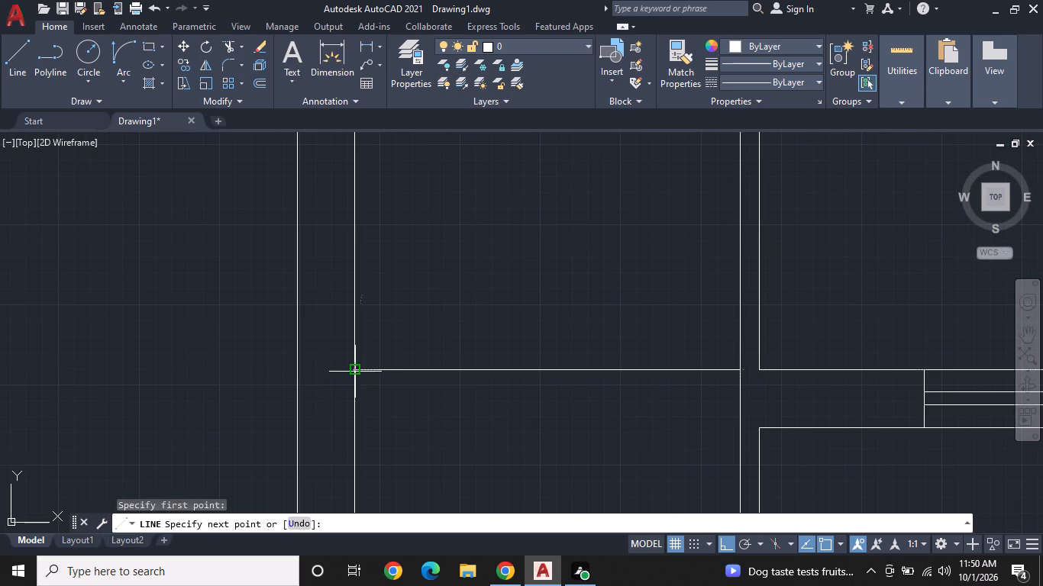
# Extend the new horizontal line in the narrow room across the 9" wall to that wall's face on the large lower room's side.
pyautogui.rightClick(356, 372)
pyautogui.click(383, 393)
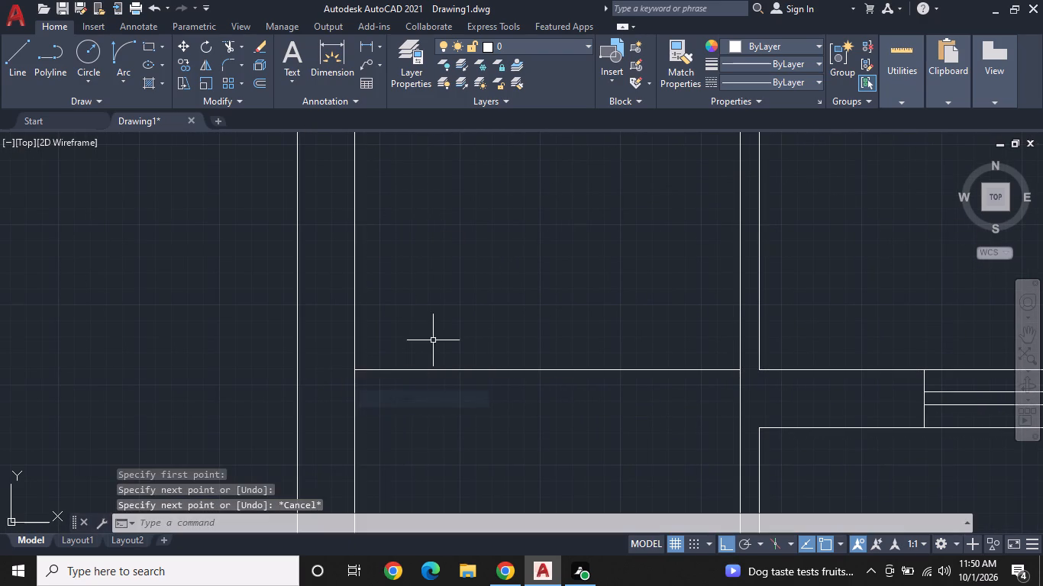
pyautogui.scroll(-3, 433, 340)
pyautogui.moveTo(464, 317); pyautogui.dragTo(312, 338, button='middle')
pyautogui.scroll(-1, 312, 338)
pyautogui.moveTo(345, 340); pyautogui.dragTo(363, 343, button='middle')
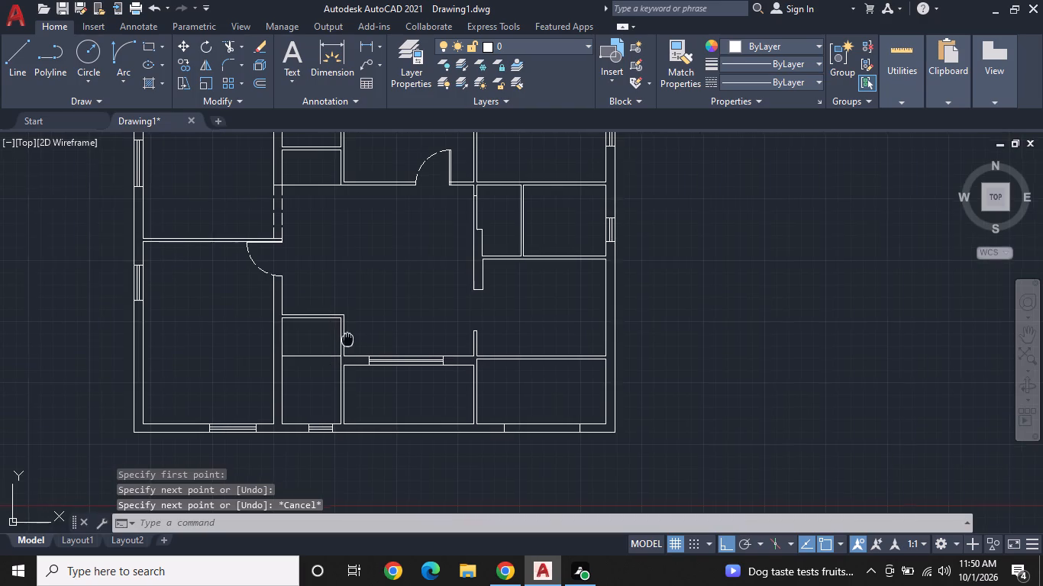
pyautogui.moveTo(363, 343); pyautogui.dragTo(442, 357, button='middle')
pyautogui.scroll(1, 445, 354)
pyautogui.moveTo(372, 380); pyautogui.dragTo(373, 378, button='middle')
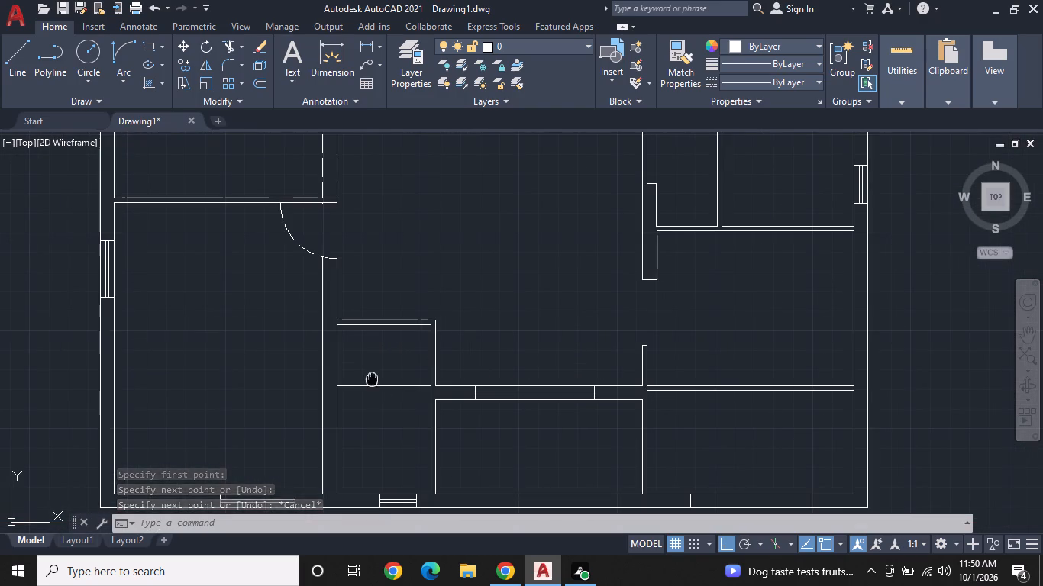
pyautogui.moveTo(373, 378); pyautogui.dragTo(443, 340, button='middle')
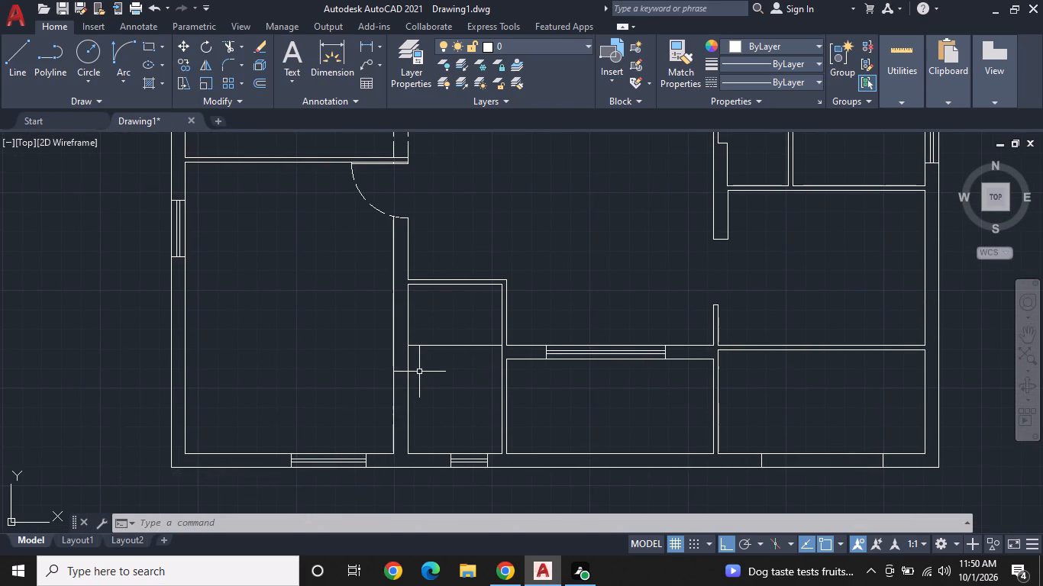
pyautogui.moveTo(428, 375); pyautogui.dragTo(468, 385, button='middle')
pyautogui.scroll(1, 458, 353)
pyautogui.moveTo(482, 331); pyautogui.dragTo(533, 340, button='middle')
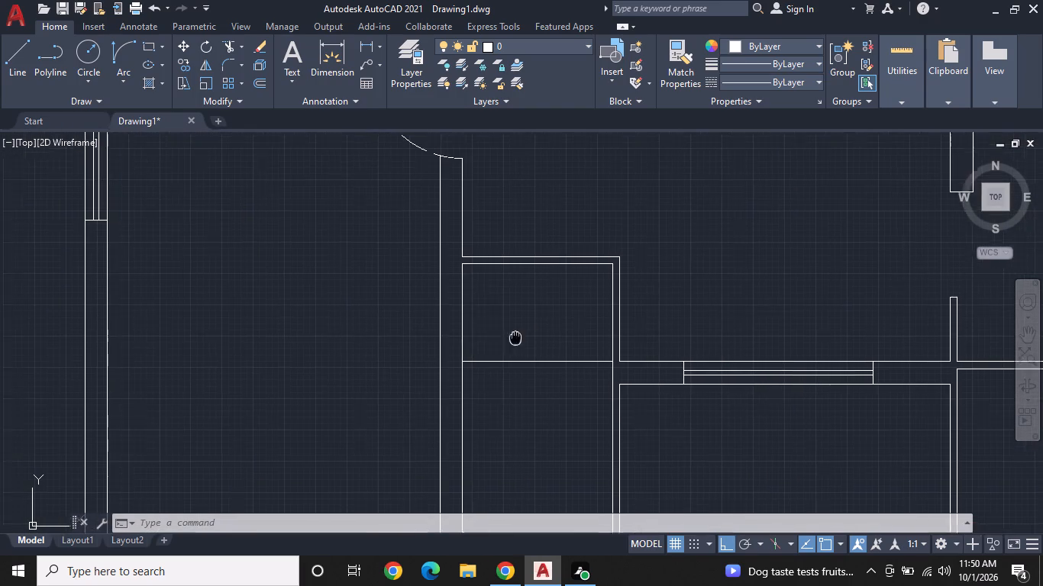
pyautogui.moveTo(533, 340); pyautogui.dragTo(540, 344, button='middle')
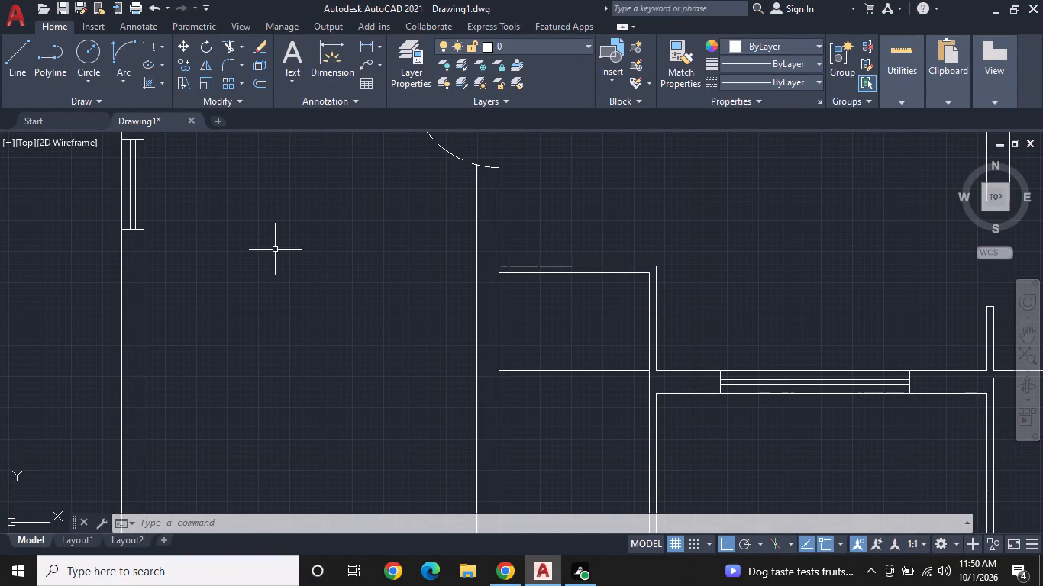
pyautogui.write('EX')
pyautogui.press('space')
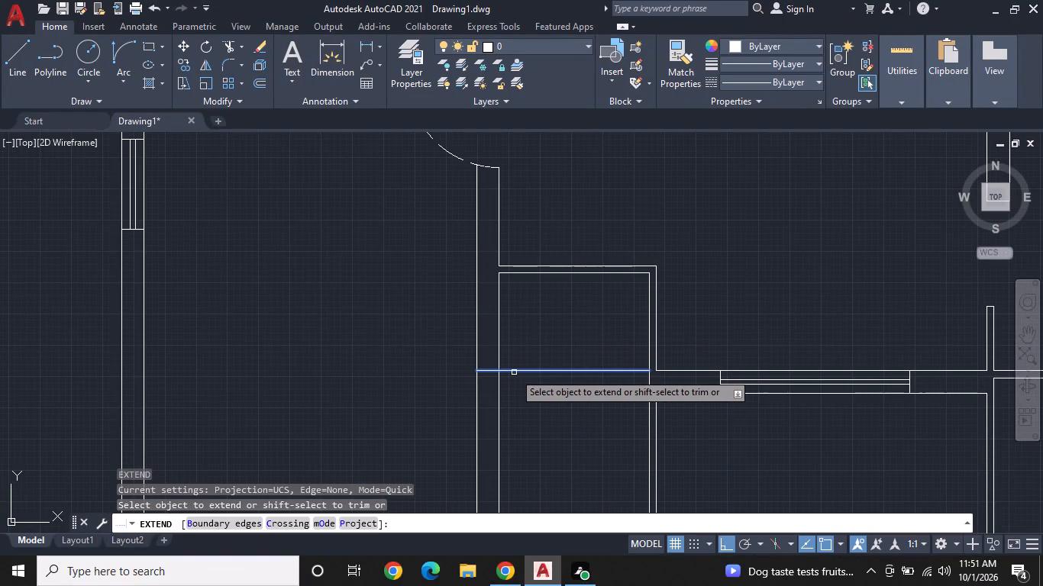
pyautogui.click(514, 372)
pyautogui.press('Escape')
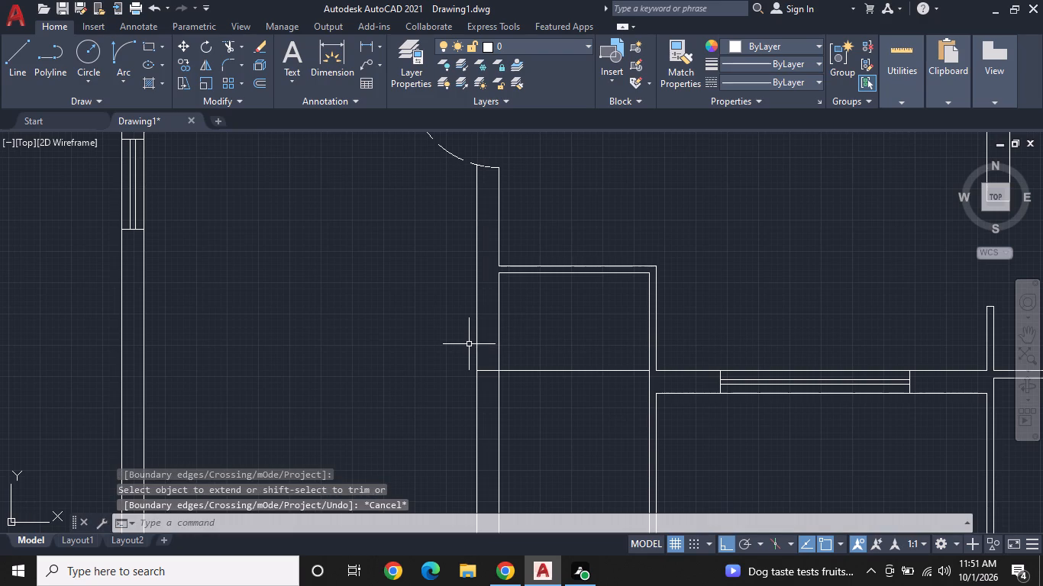
# Draw a notch outline in the 9" wall: horizontally from the large room's face partway across, and about 11" down to the extended line.
pyautogui.click(5, 47)
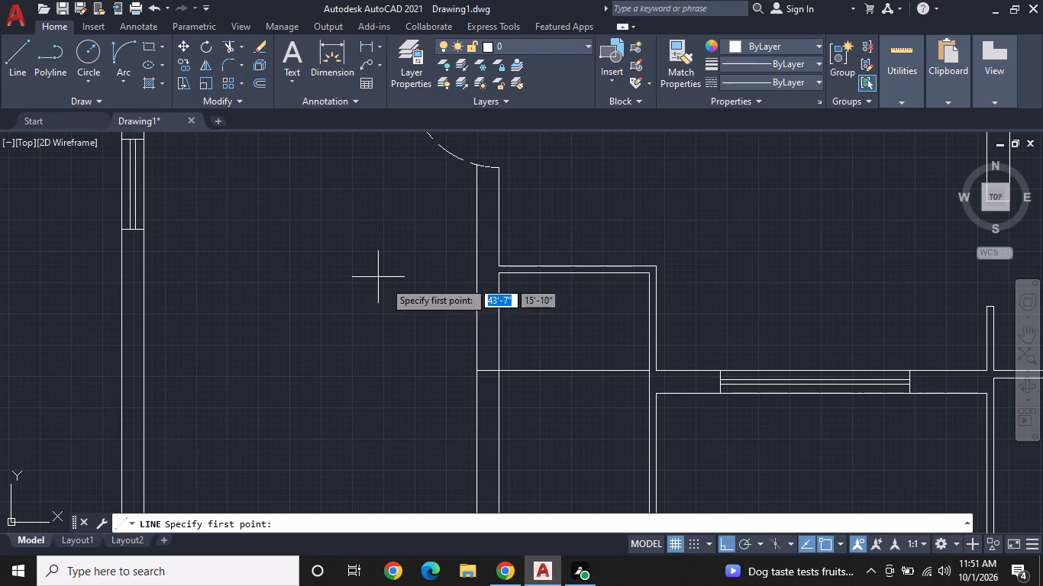
pyautogui.click(478, 343)
pyautogui.click(491, 341)
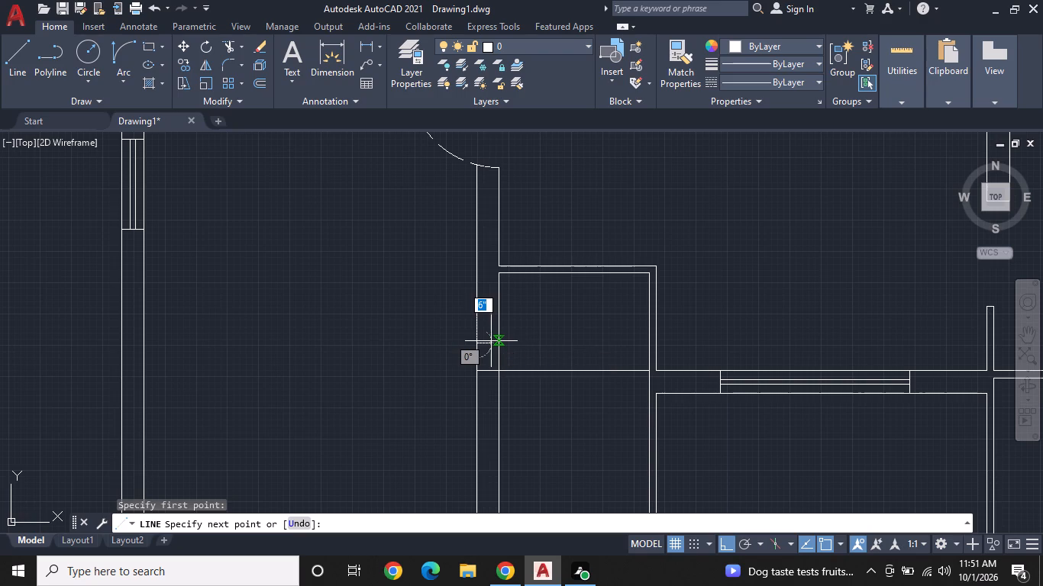
pyautogui.scroll(2, 489, 376)
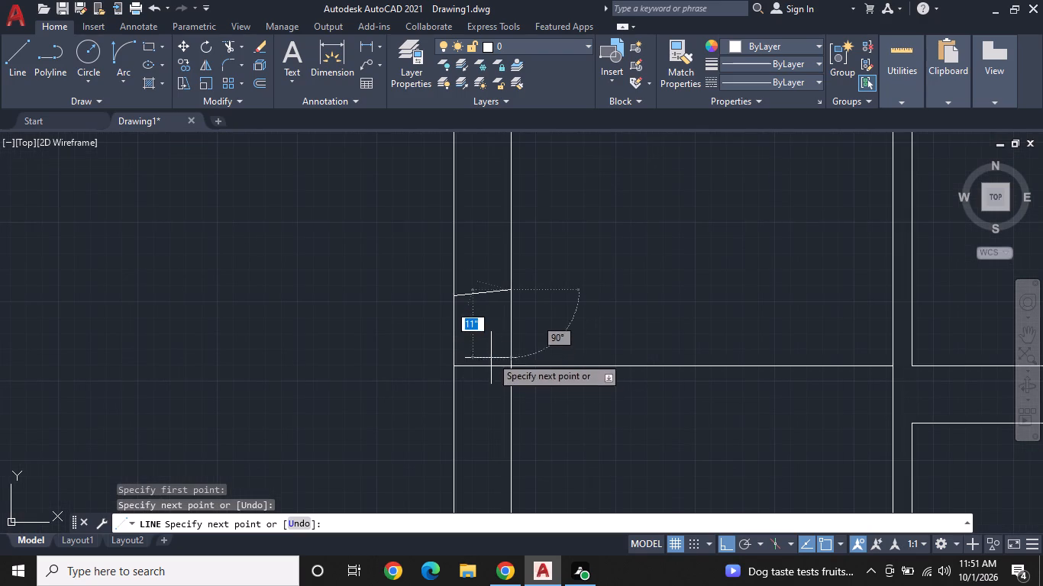
pyautogui.hotkey('ctrl', 'z')
pyautogui.scroll(4, 484, 347)
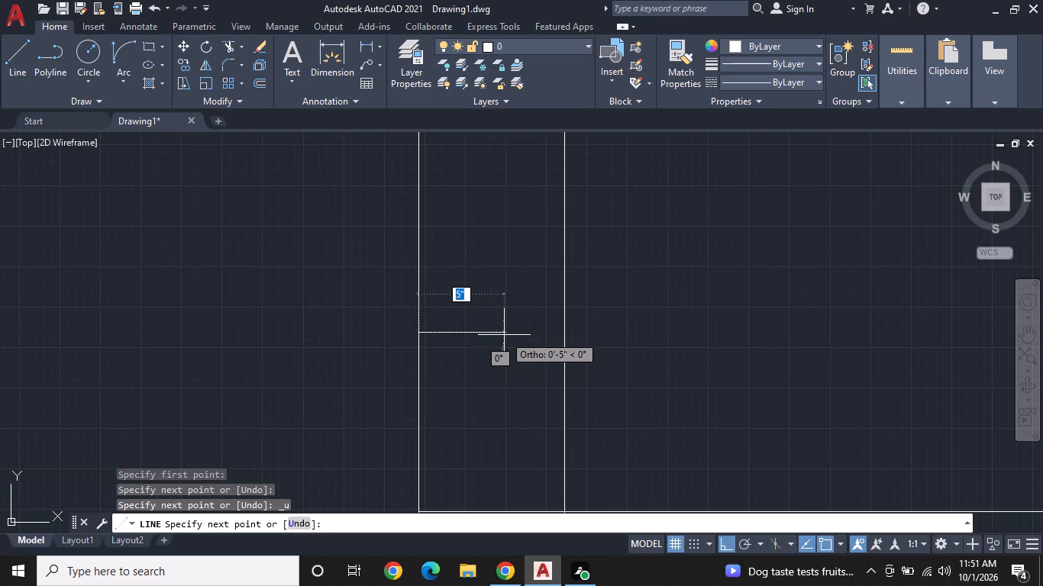
pyautogui.click(509, 333)
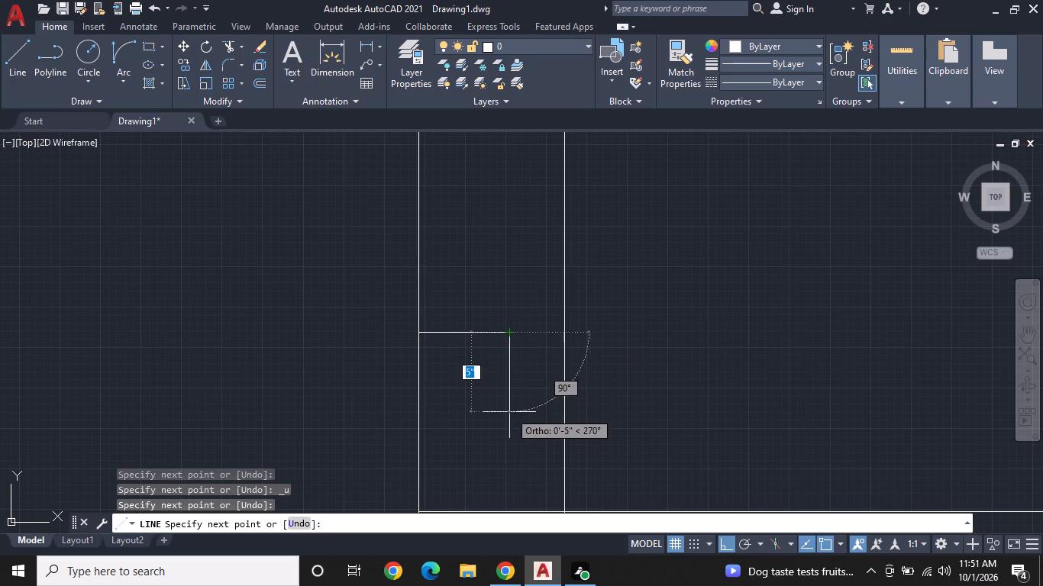
pyautogui.moveTo(523, 423); pyautogui.dragTo(499, 306, button='middle')
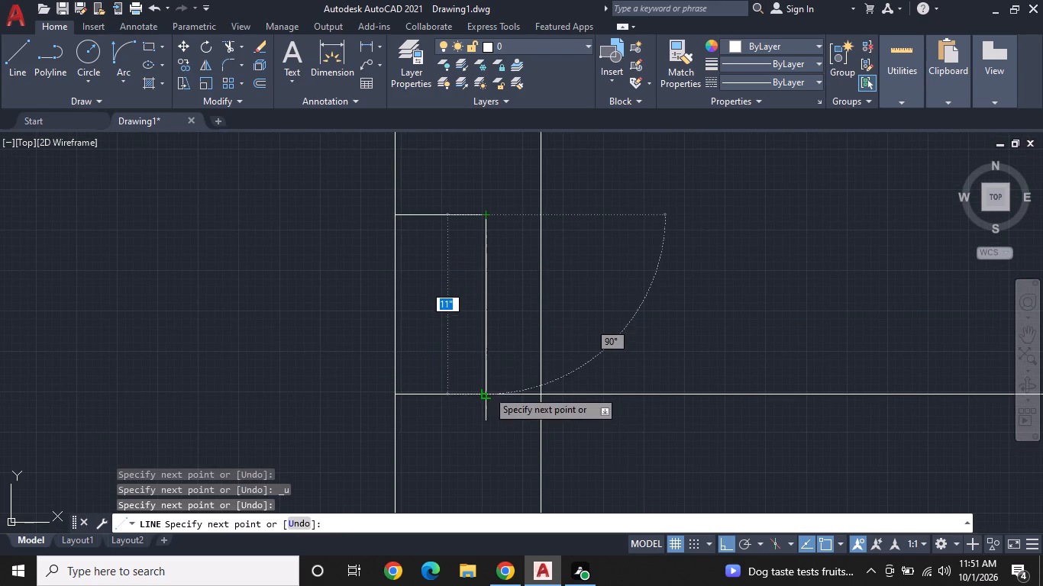
pyautogui.click(487, 391)
pyautogui.rightClick(487, 391)
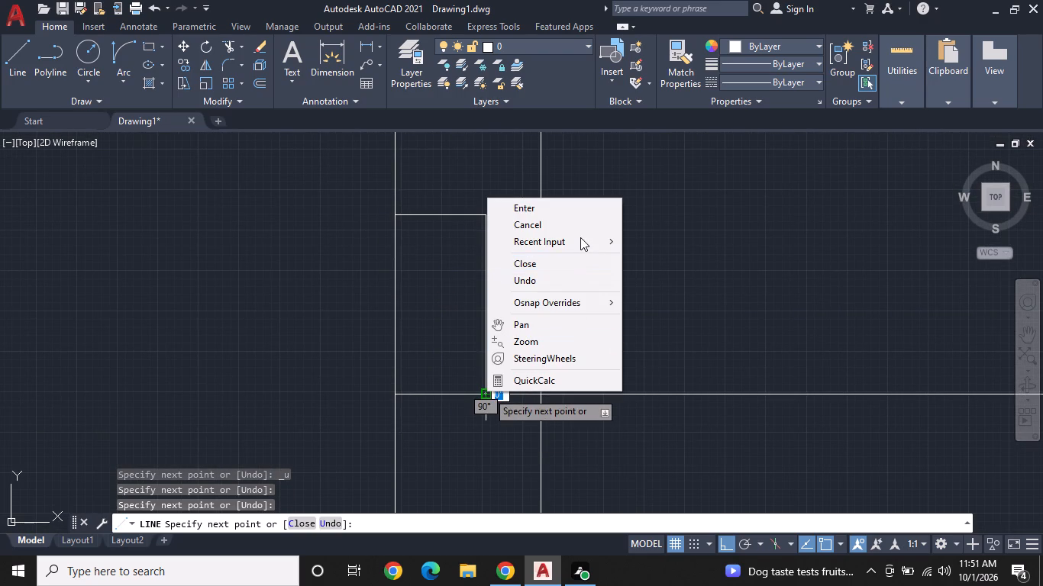
pyautogui.click(580, 231)
pyautogui.scroll(-2, 580, 244)
pyautogui.moveTo(593, 307); pyautogui.dragTo(510, 399, button='middle')
pyautogui.scroll(-1, 507, 399)
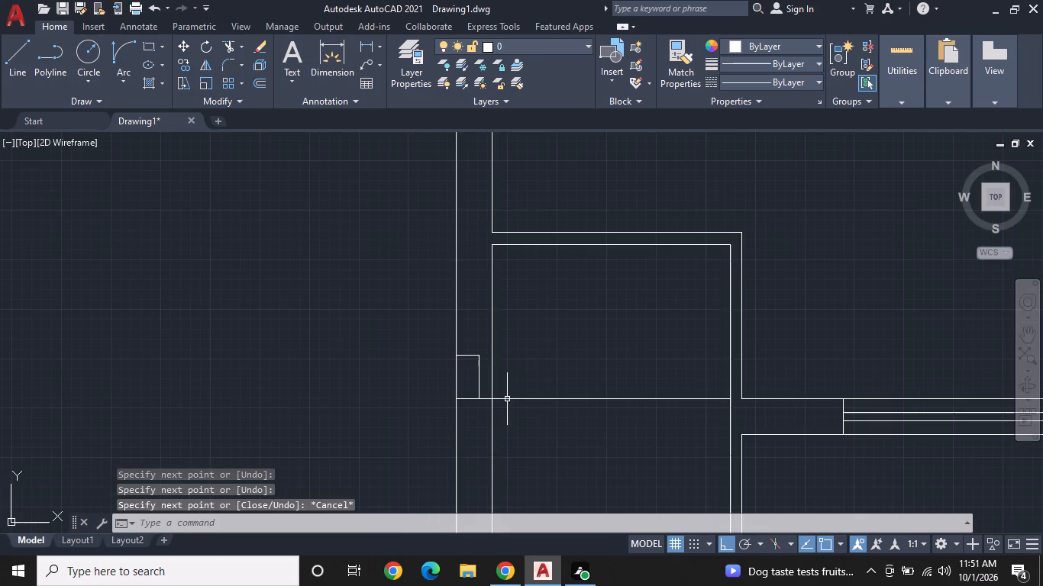
# Trim the 9" wall's large-room face across the notch and the extended line's stub below the notch.
pyautogui.click(226, 42)
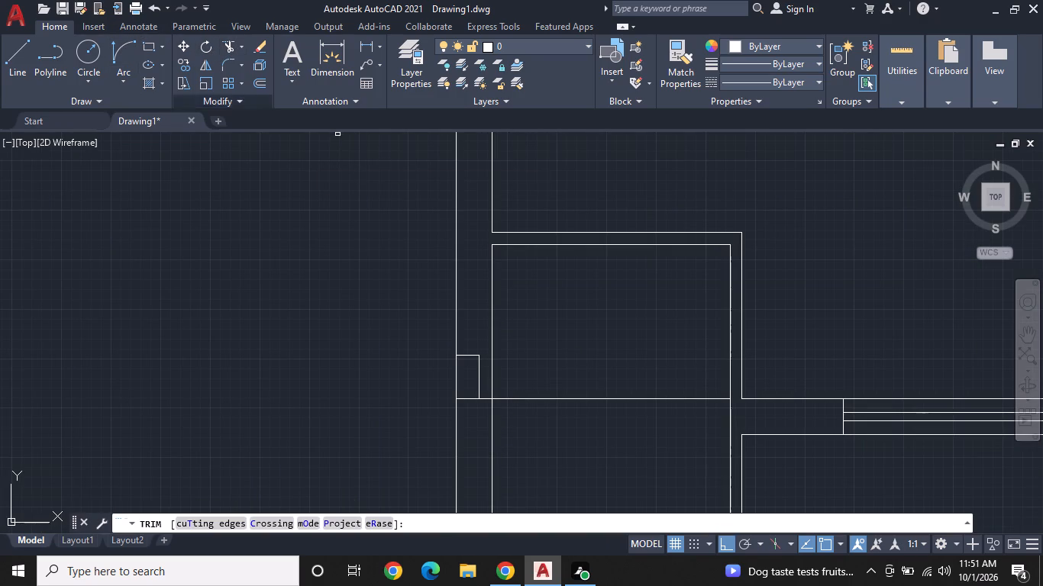
pyautogui.click(457, 383)
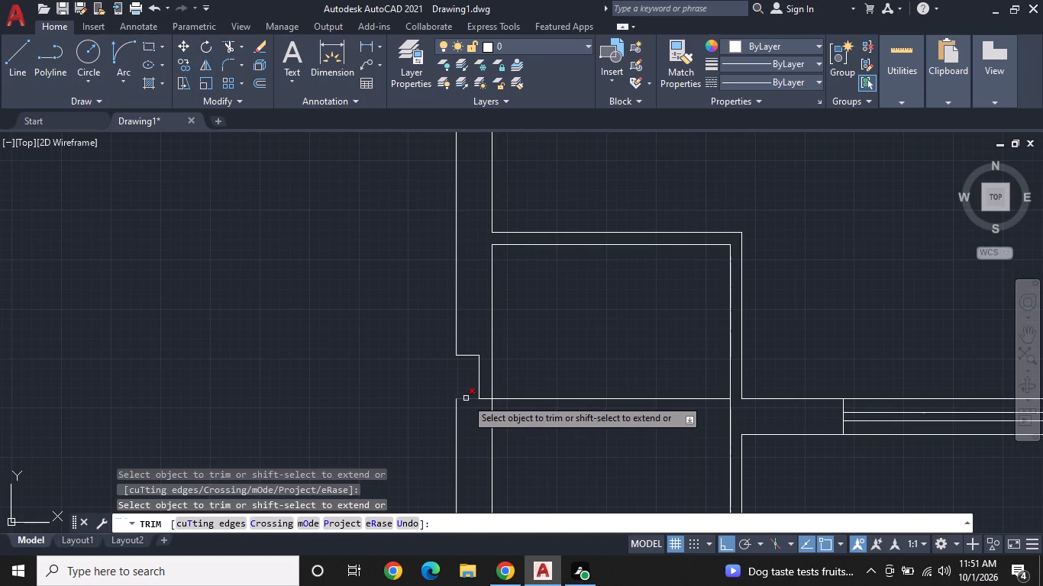
pyautogui.click(466, 398)
pyautogui.moveTo(526, 412); pyautogui.dragTo(521, 411, button='middle')
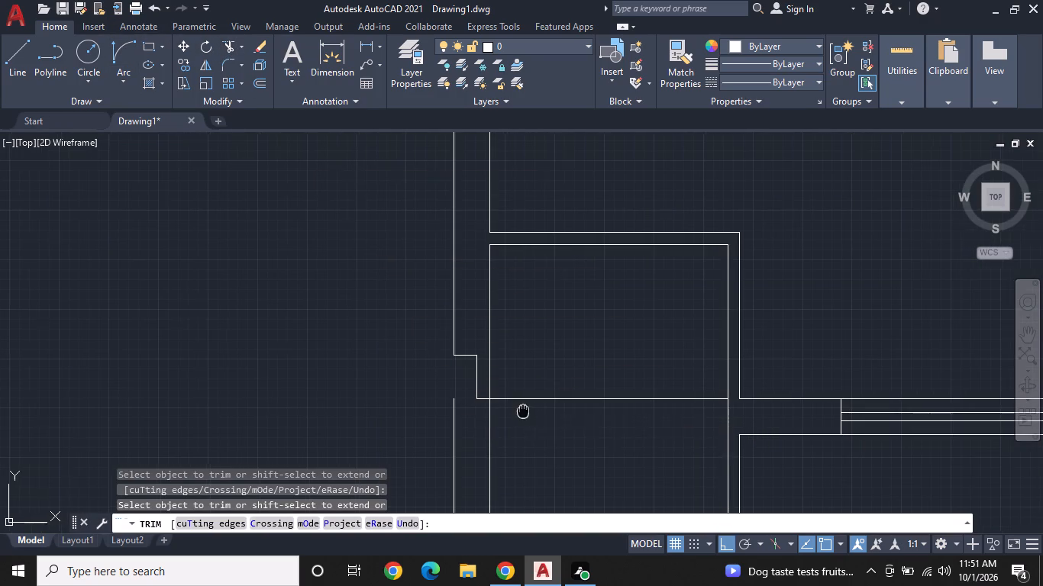
pyautogui.moveTo(521, 411); pyautogui.dragTo(458, 372, button='middle')
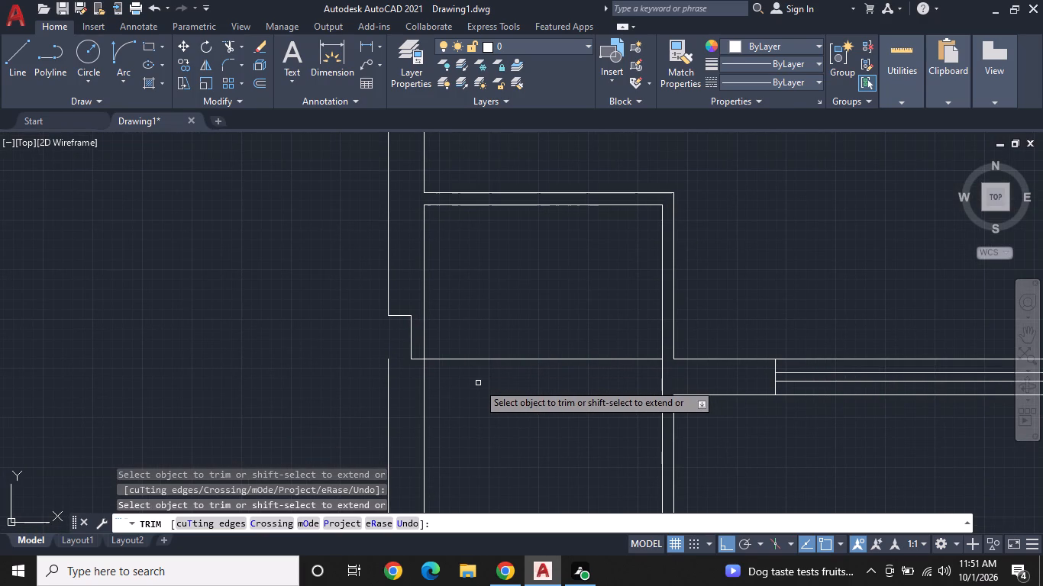
pyautogui.moveTo(459, 391); pyautogui.dragTo(450, 365, button='middle')
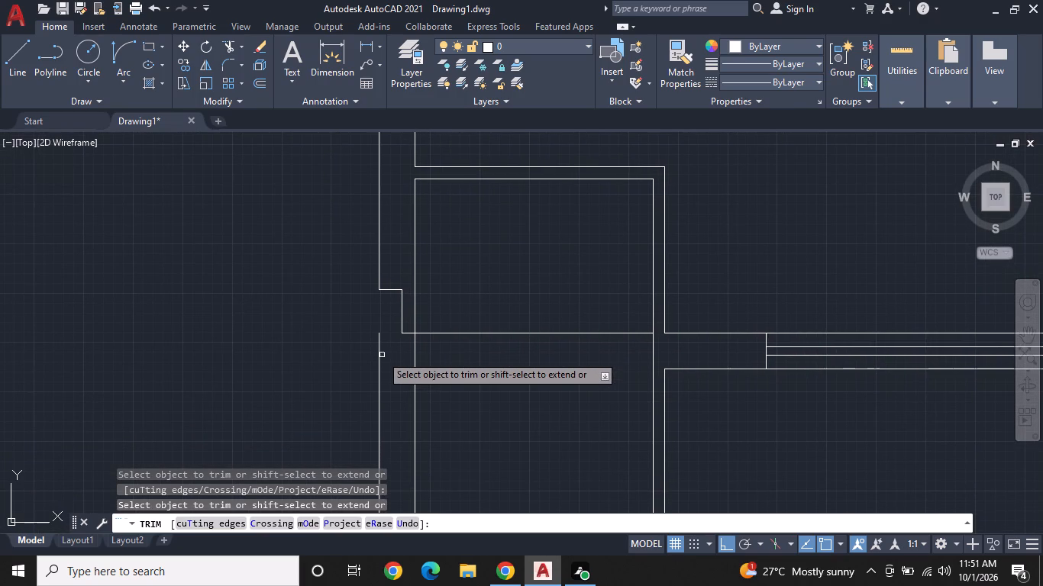
pyautogui.rightClick(489, 357)
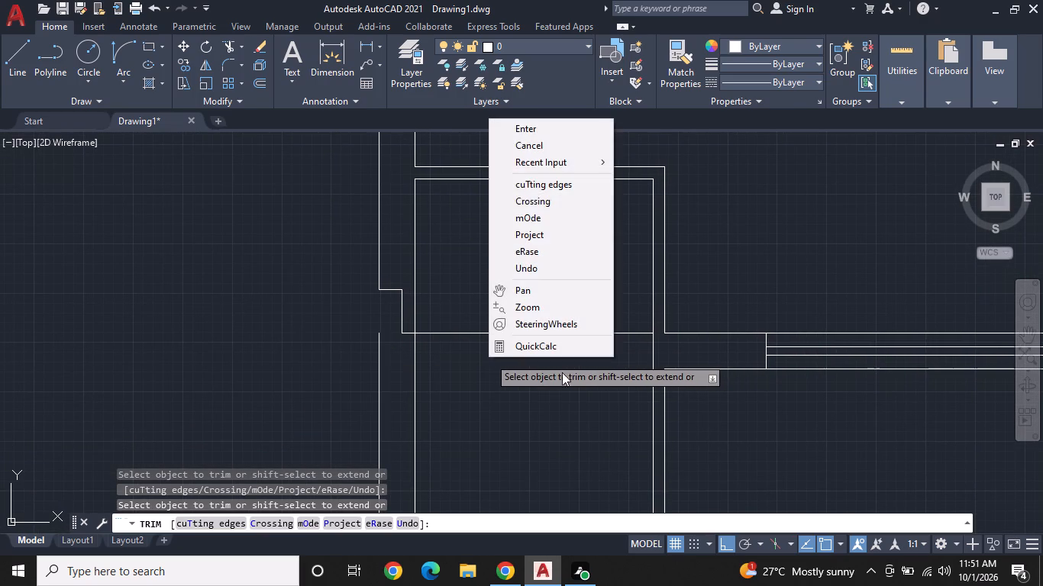
pyautogui.click(552, 140)
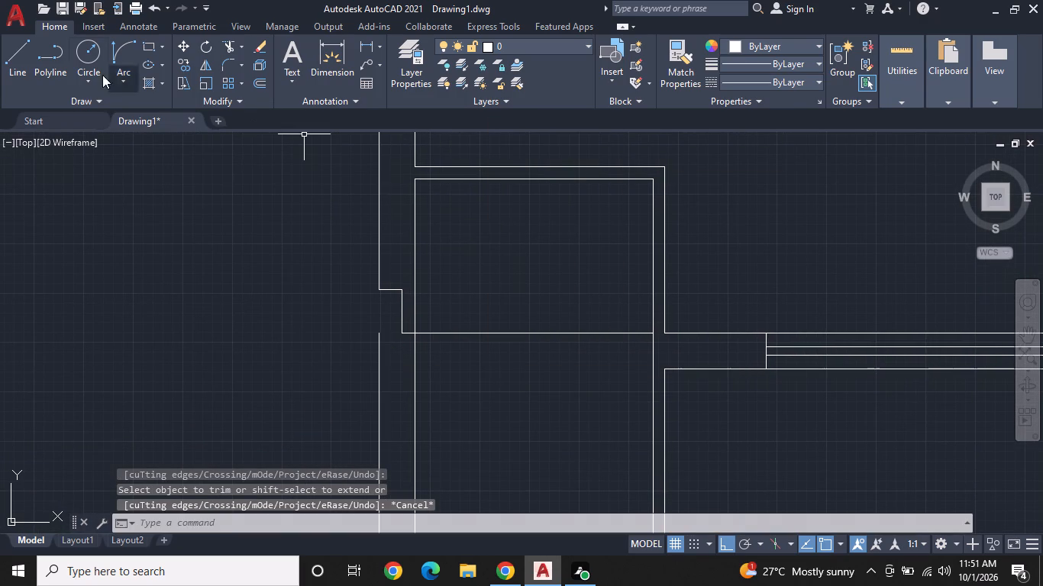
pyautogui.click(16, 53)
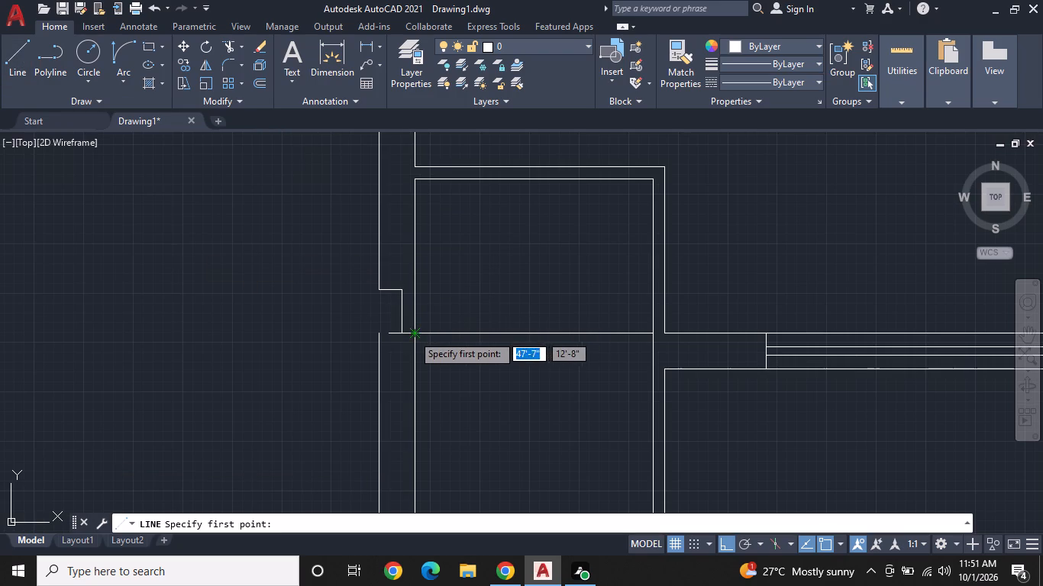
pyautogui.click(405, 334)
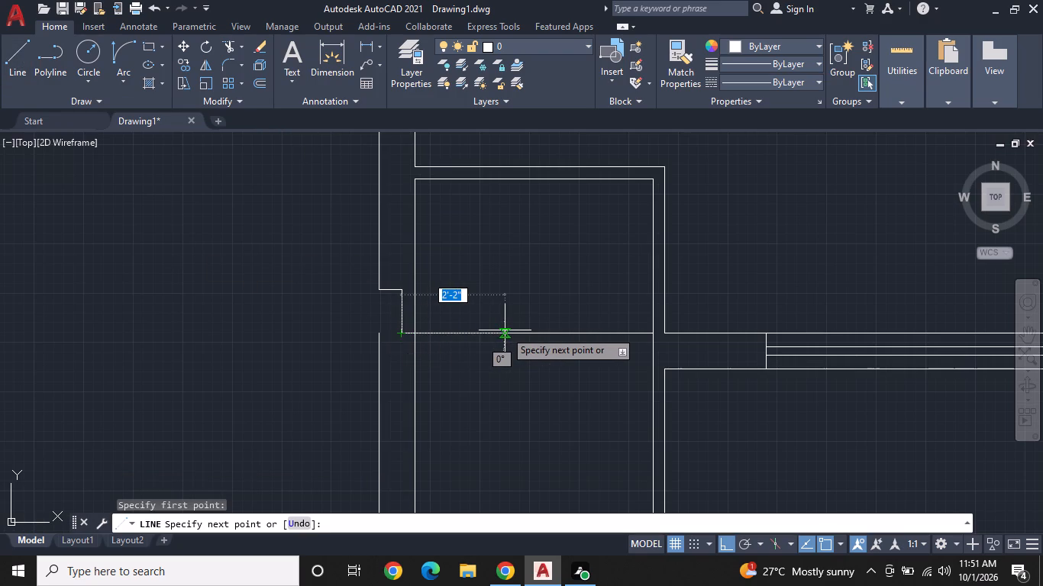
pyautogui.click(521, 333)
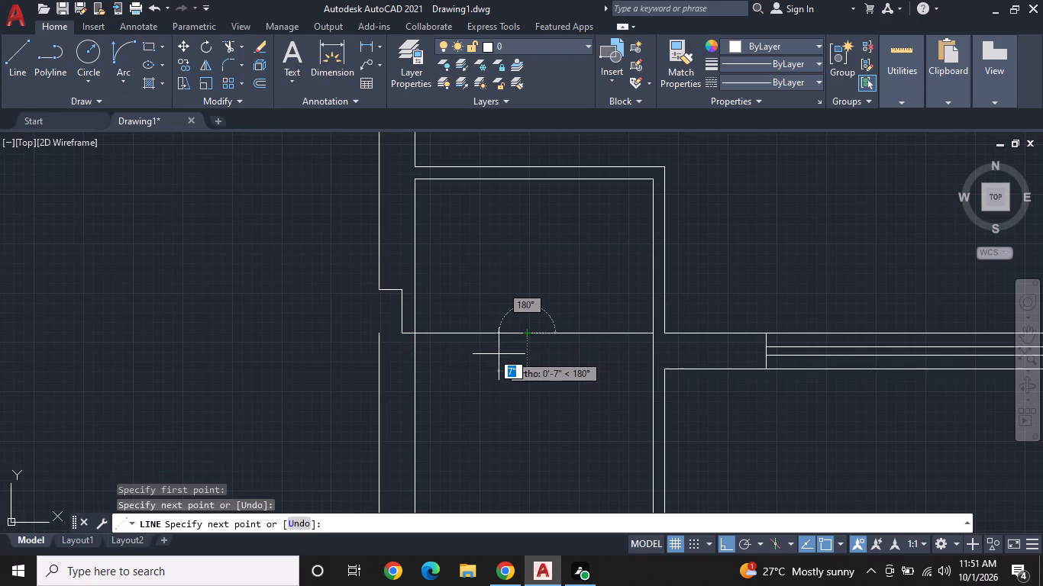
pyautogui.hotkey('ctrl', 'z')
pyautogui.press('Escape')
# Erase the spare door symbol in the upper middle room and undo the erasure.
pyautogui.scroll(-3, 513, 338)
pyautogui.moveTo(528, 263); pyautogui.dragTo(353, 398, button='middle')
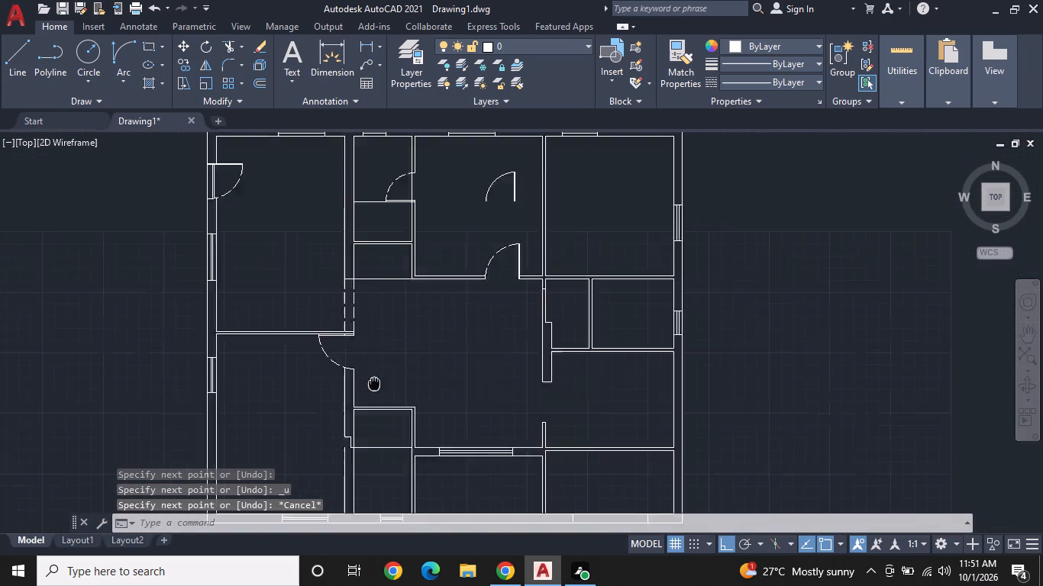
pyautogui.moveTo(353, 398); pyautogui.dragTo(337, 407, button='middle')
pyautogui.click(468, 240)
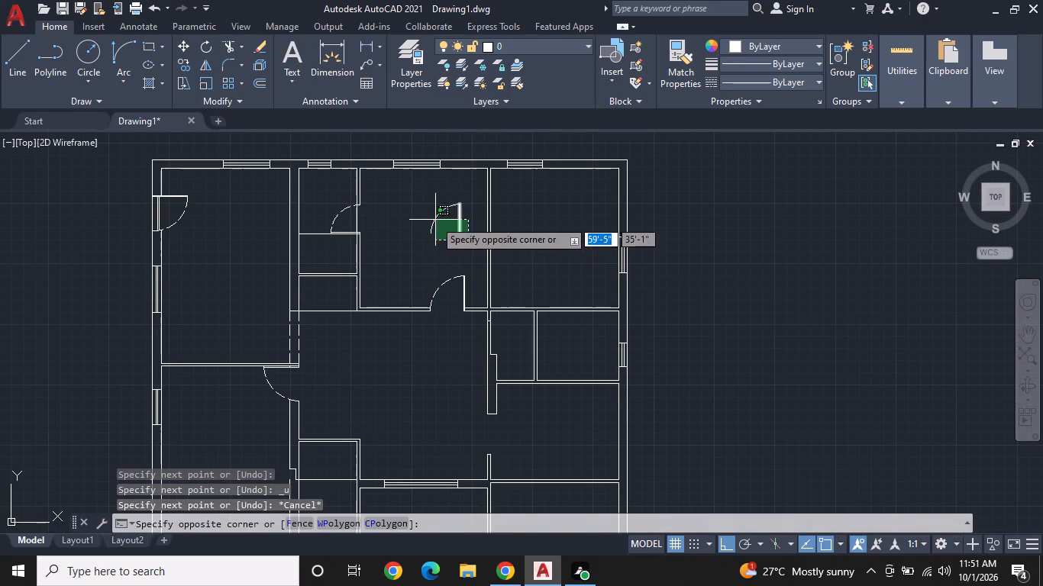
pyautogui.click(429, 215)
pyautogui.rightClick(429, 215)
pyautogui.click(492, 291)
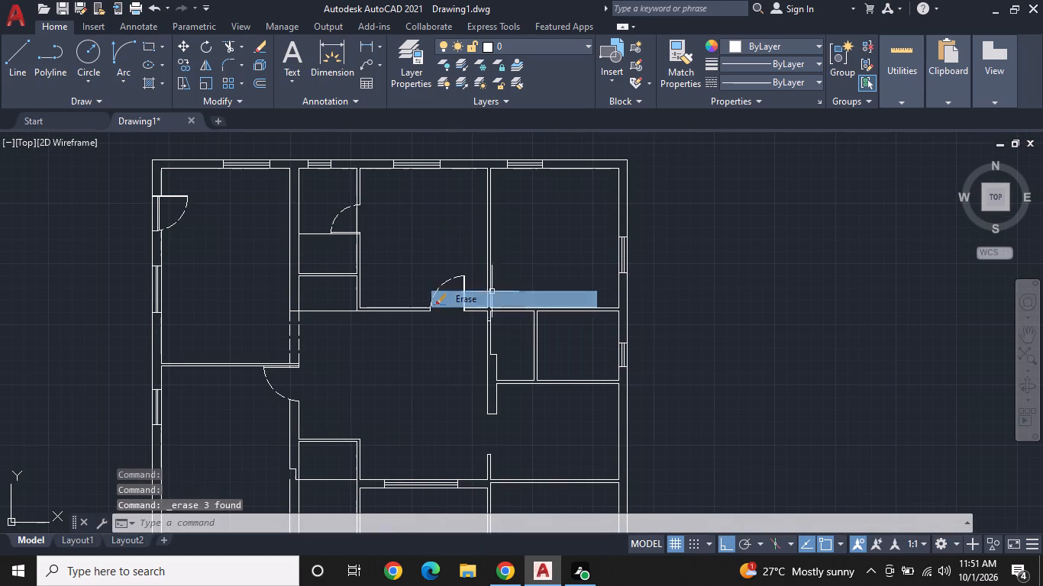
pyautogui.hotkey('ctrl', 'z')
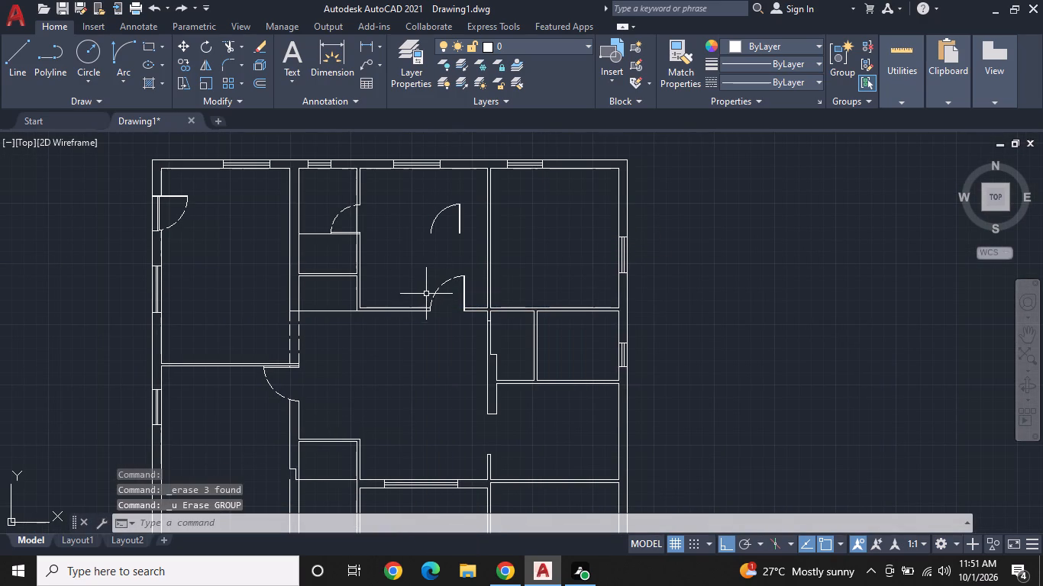
# Move the spare door by its arc's lower end straight down with Ortho on, to the windowed wall of the lower middle room.
pyautogui.click(467, 250)
pyautogui.click(403, 179)
pyautogui.rightClick(405, 201)
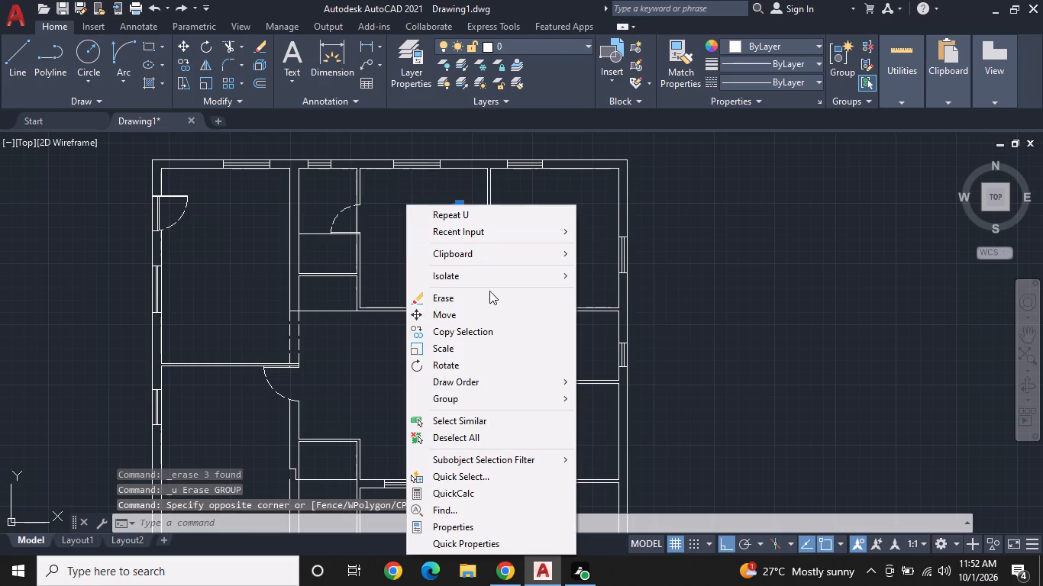
pyautogui.click(481, 320)
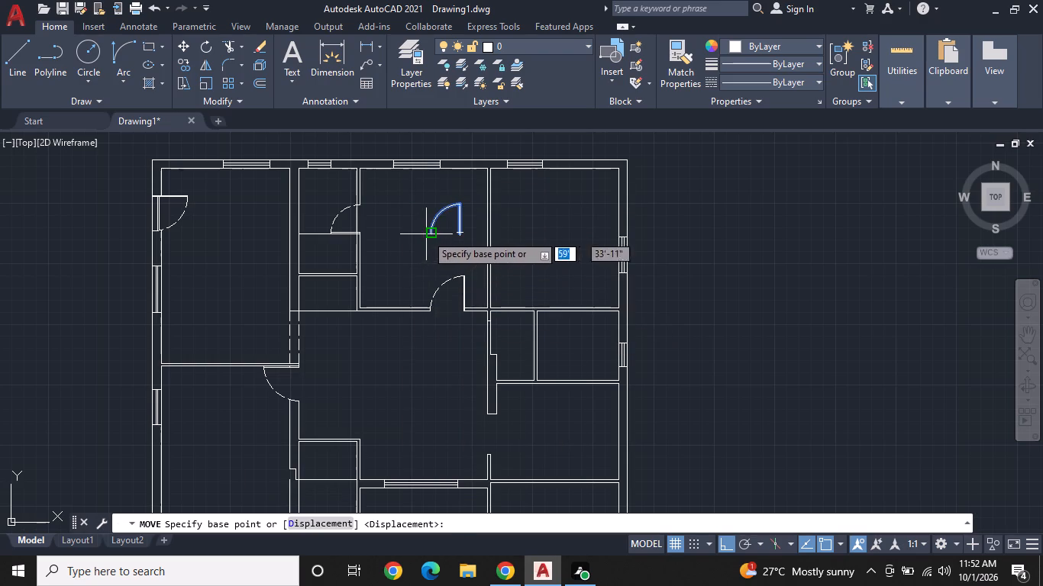
pyautogui.click(426, 234)
pyautogui.moveTo(399, 327); pyautogui.dragTo(434, 256, button='middle')
pyautogui.moveTo(440, 240); pyautogui.dragTo(454, 201, button='middle')
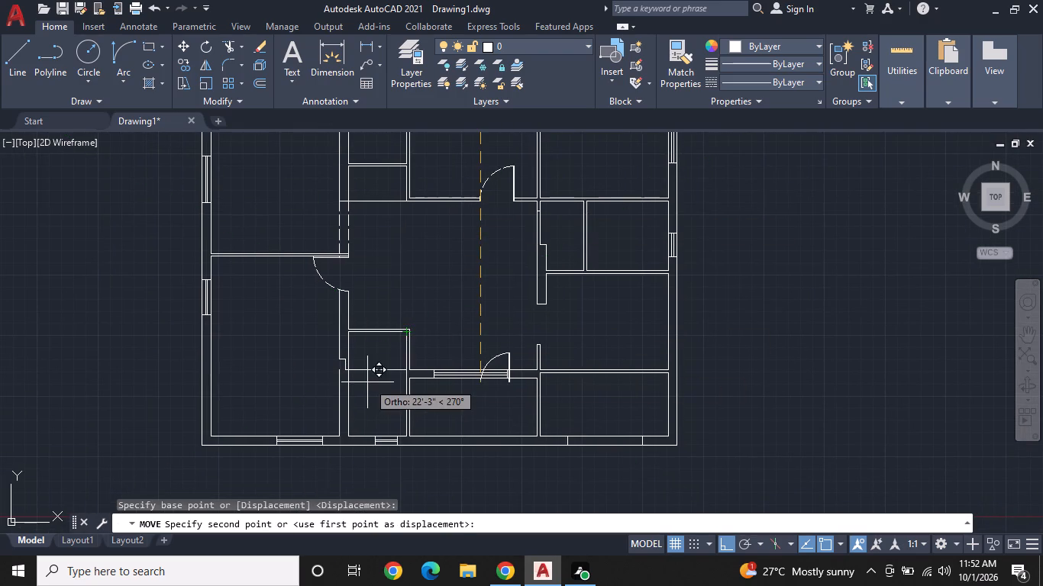
pyautogui.scroll(3, 363, 384)
pyautogui.click(357, 383)
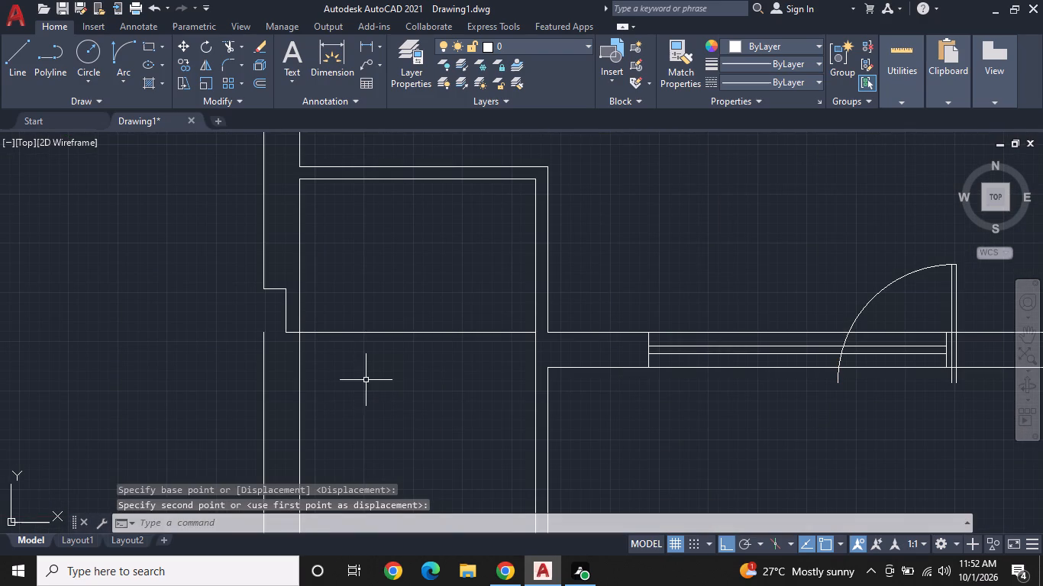
# Move the spare door horizontally, by its arc's lower end, from the lower middle room's windowed wall into the large room.
pyautogui.scroll(-1, 730, 383)
pyautogui.click(899, 311)
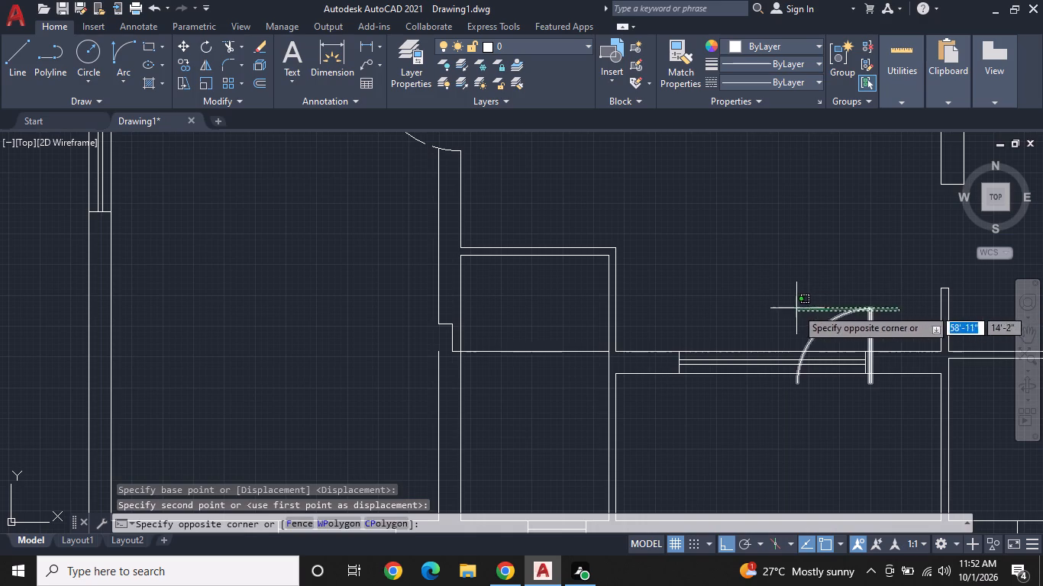
pyautogui.click(796, 308)
pyautogui.moveTo(836, 371); pyautogui.dragTo(825, 404, button='right')
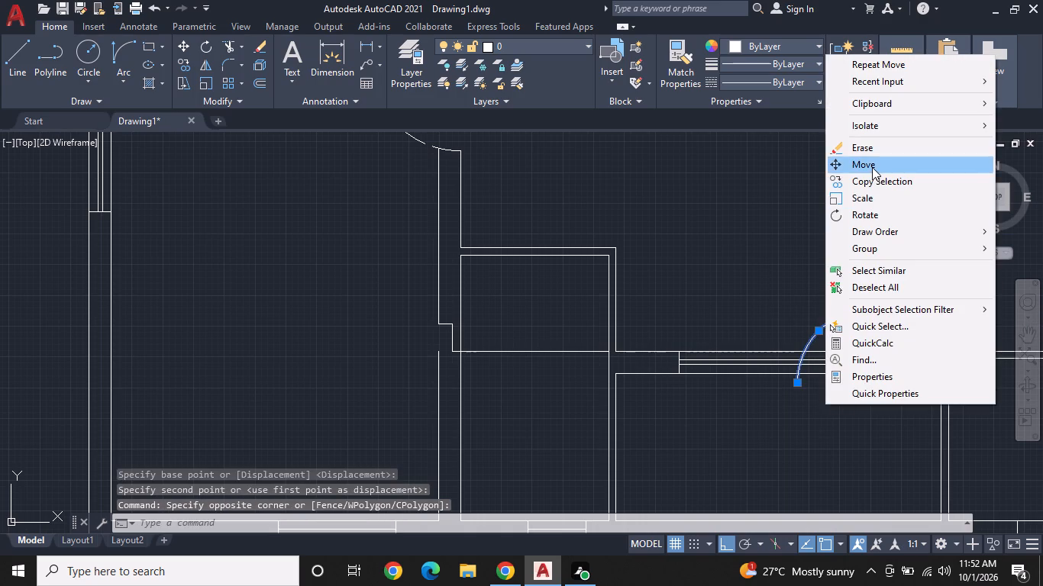
pyautogui.click(872, 167)
pyautogui.click(795, 384)
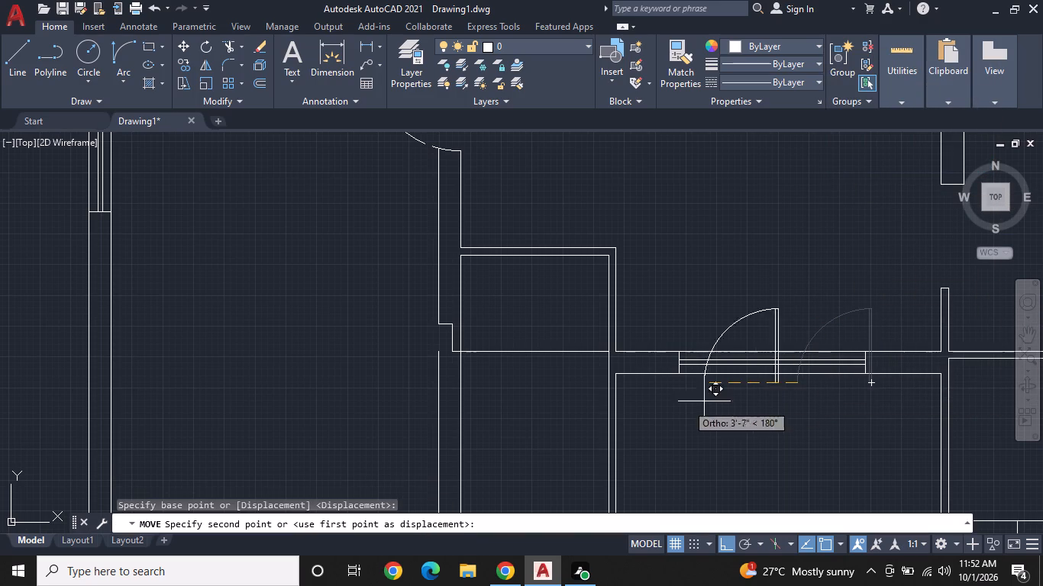
pyautogui.moveTo(269, 390); pyautogui.dragTo(311, 388, button='middle')
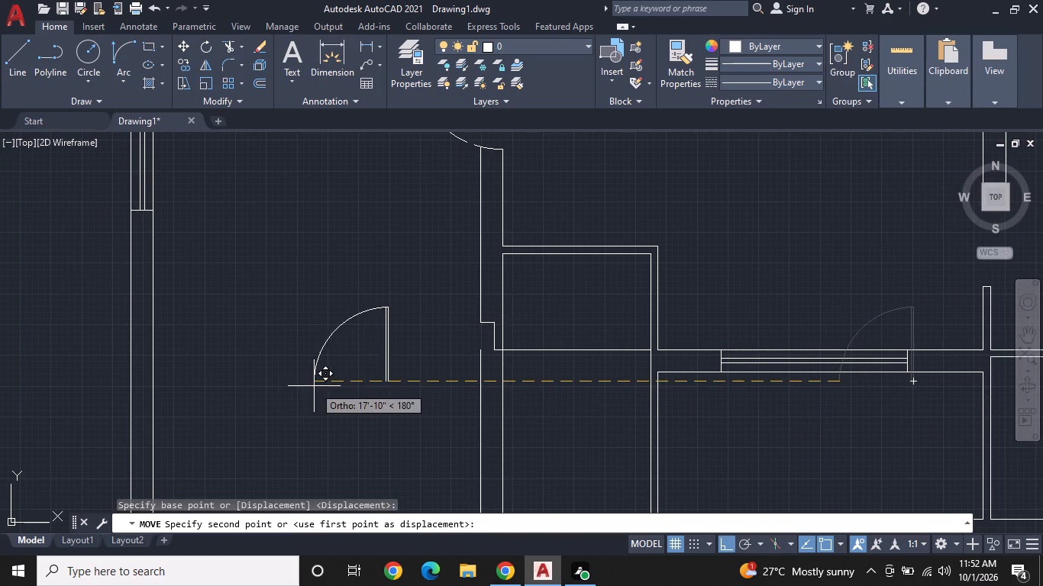
pyautogui.click(283, 369)
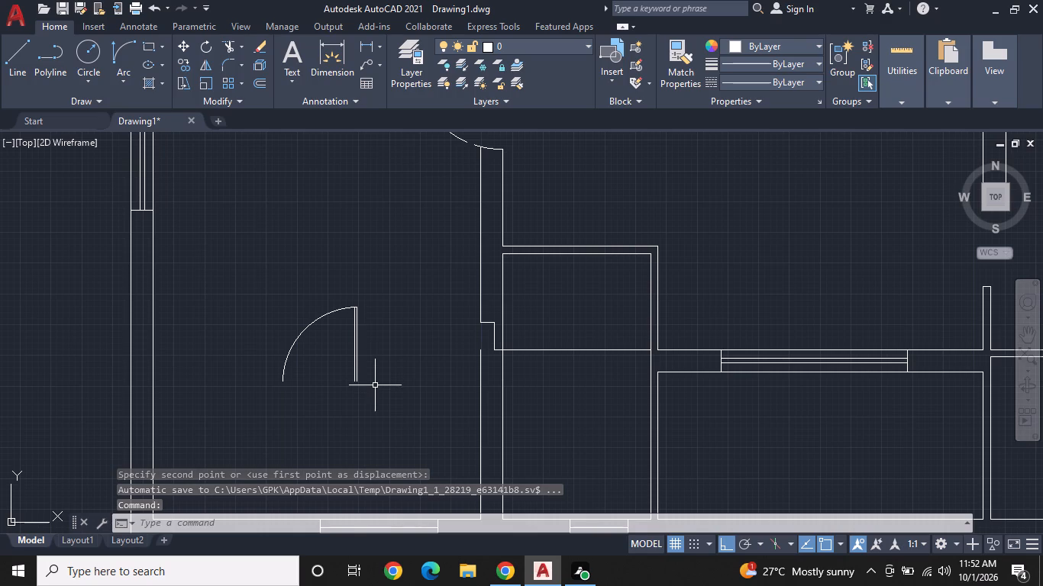
# Mirror the spare door about a vertical line through its leaf's lower end, erasing the source objects.
pyautogui.click(375, 385)
pyautogui.click(236, 335)
pyautogui.rightClick(236, 335)
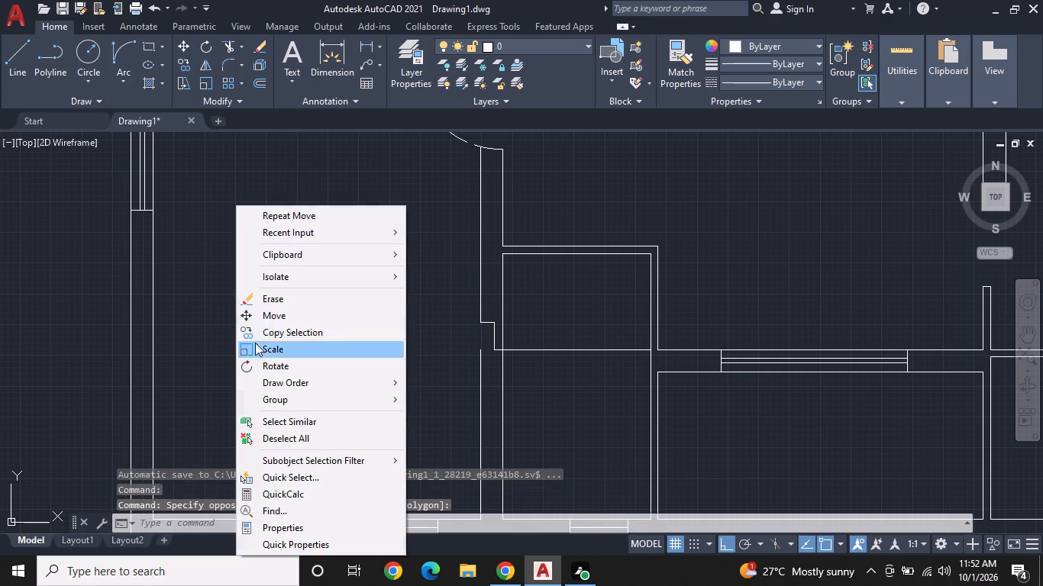
pyautogui.click(212, 64)
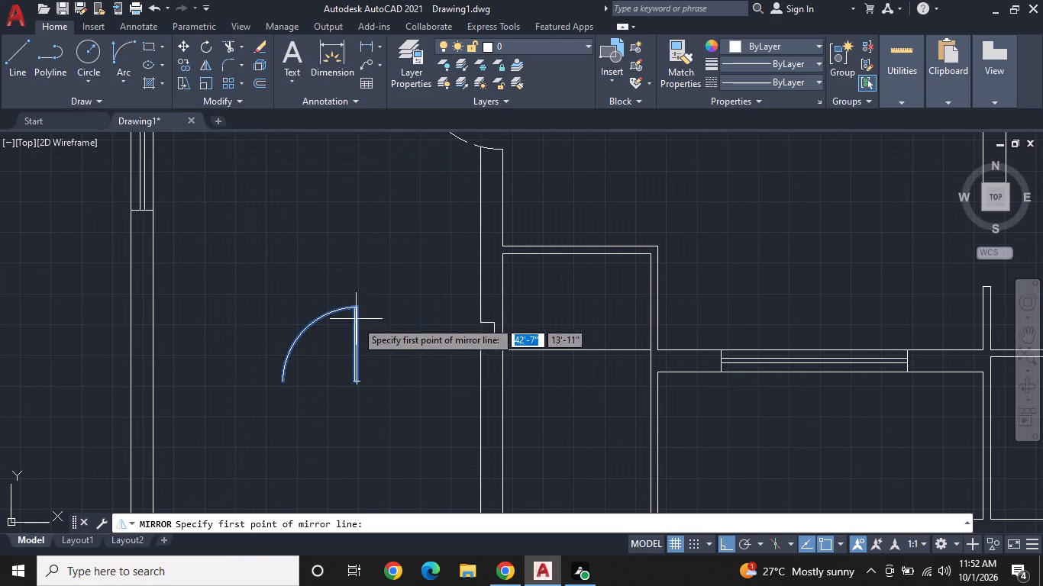
pyautogui.moveTo(359, 381); pyautogui.dragTo(359, 373)
pyautogui.click(362, 281)
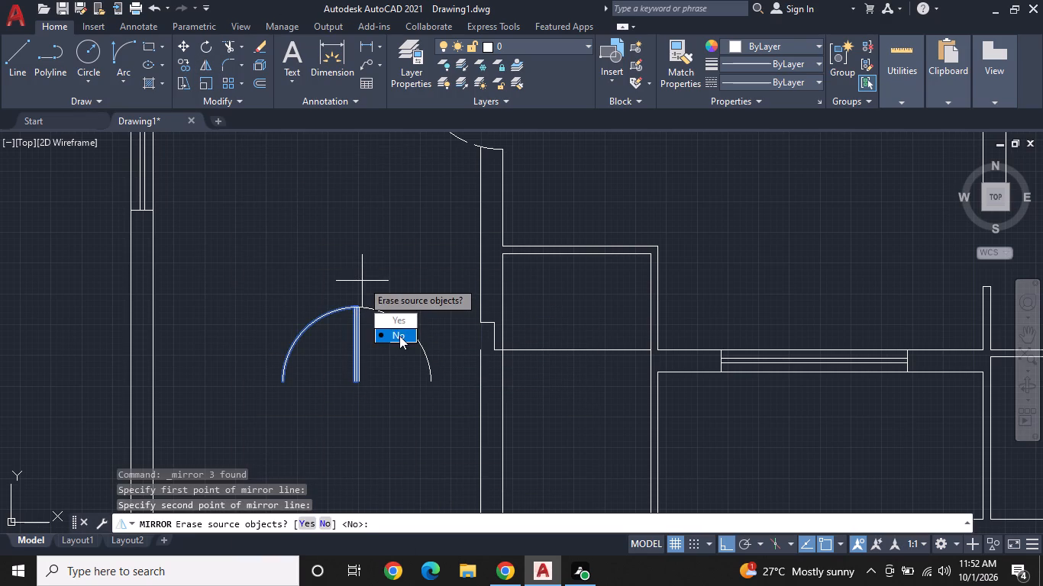
pyautogui.moveTo(401, 324); pyautogui.dragTo(362, 281)
# Rotate the mirrored door 270° about its leaf's lower end with Ortho on.
pyautogui.click(403, 384)
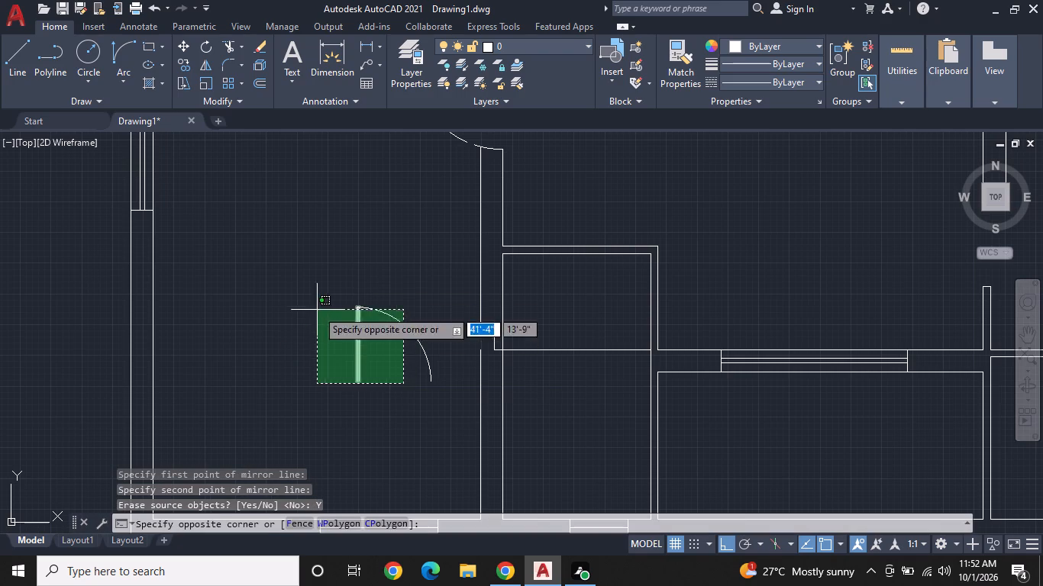
pyautogui.click(316, 255)
pyautogui.rightClick(316, 255)
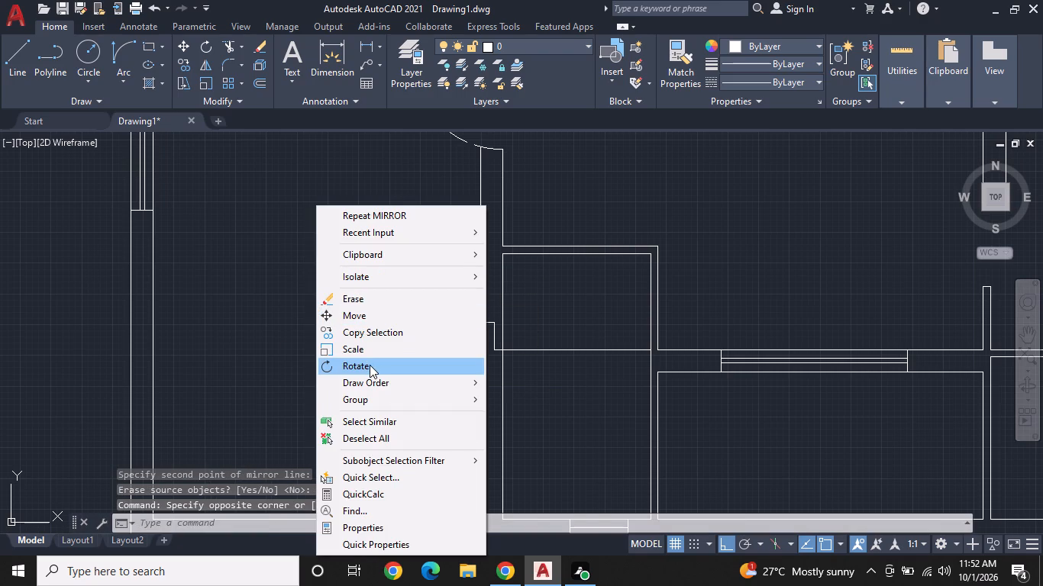
pyautogui.click(370, 365)
pyautogui.click(353, 380)
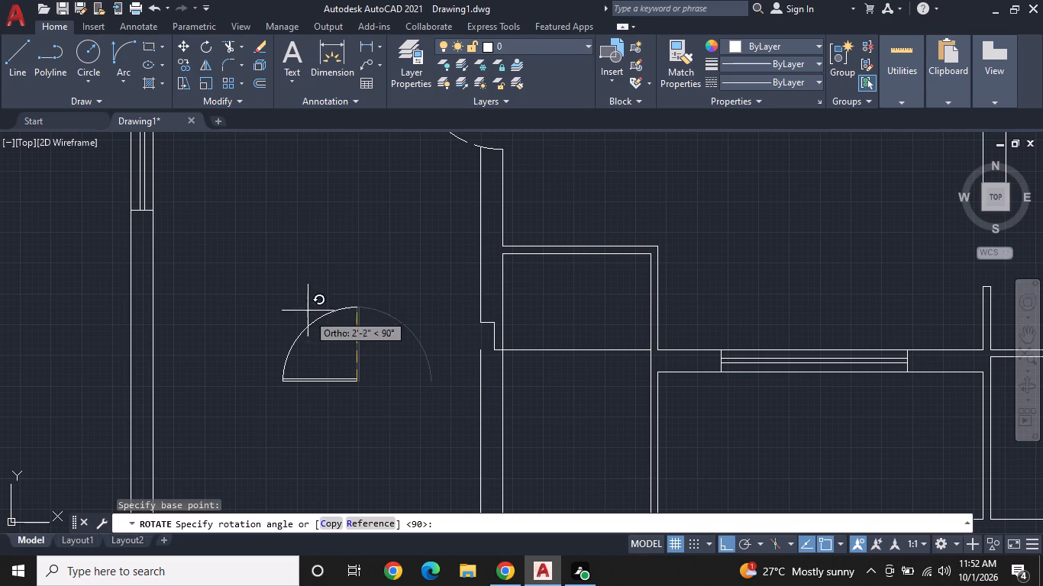
pyautogui.click(347, 417)
# Move the rotated door by its leaf's hinge-end upper corner to the lower corner of the notch in the 9" wall.
pyautogui.moveTo(373, 368); pyautogui.dragTo(323, 319, button='middle')
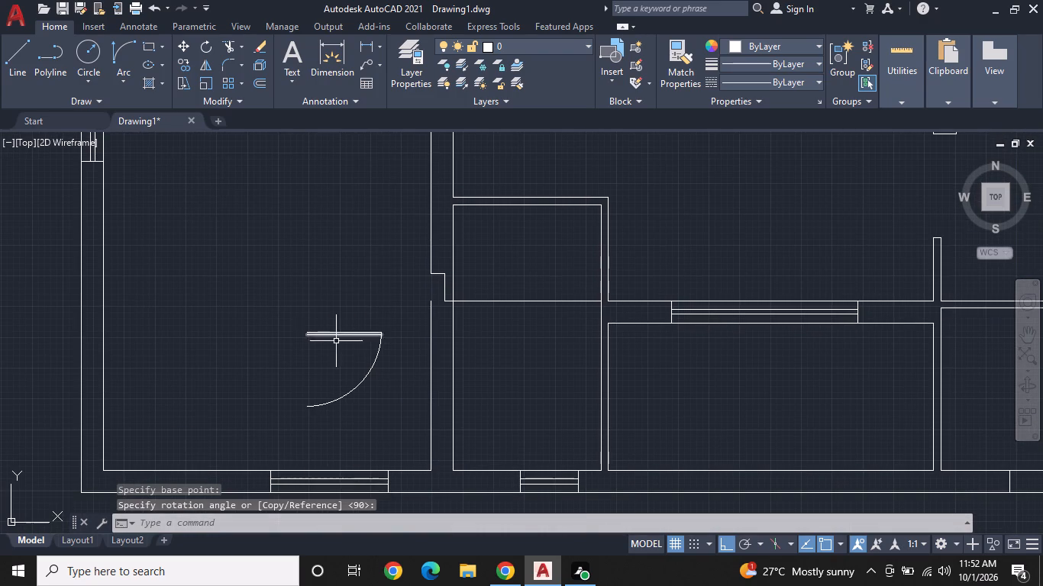
pyautogui.click(391, 414)
pyautogui.click(276, 325)
pyautogui.rightClick(276, 325)
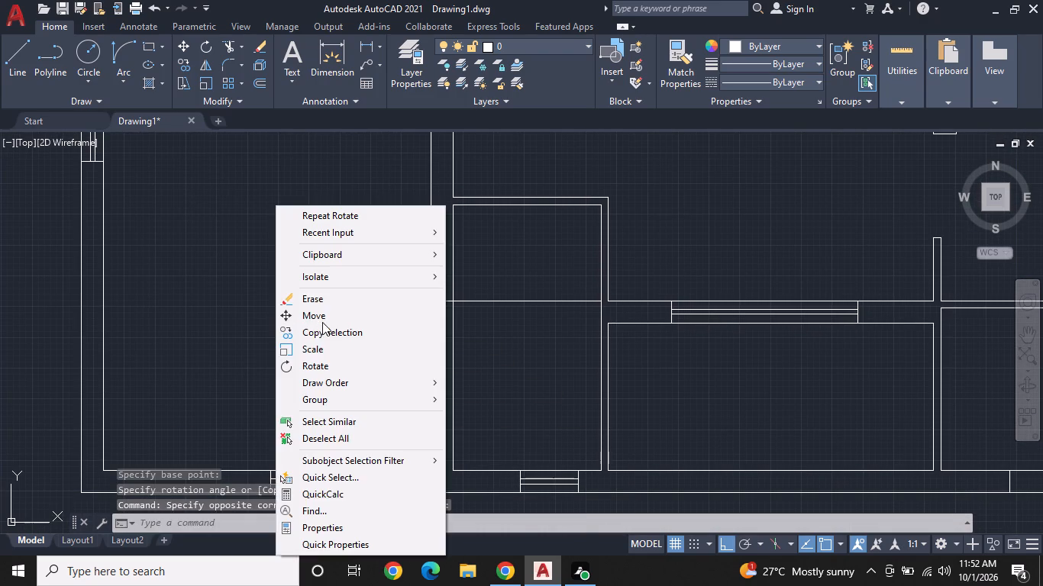
pyautogui.click(322, 322)
pyautogui.scroll(2, 322, 322)
pyautogui.click(279, 346)
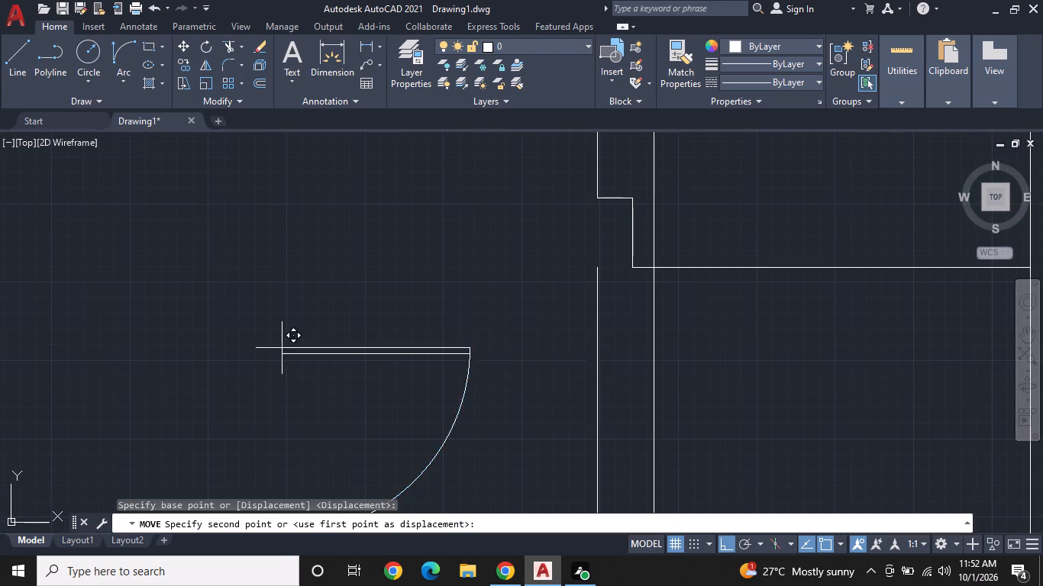
pyautogui.click(631, 266)
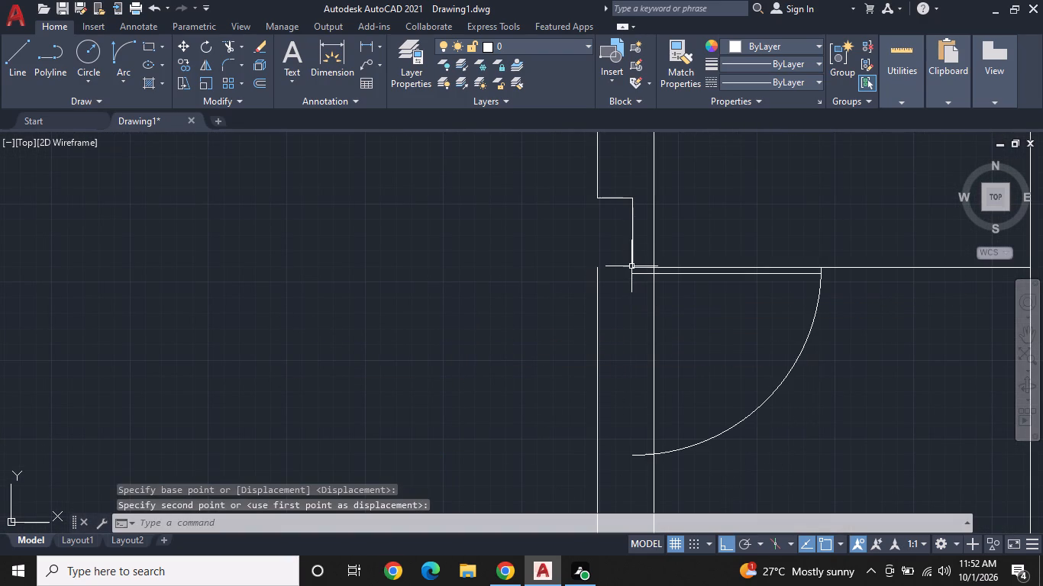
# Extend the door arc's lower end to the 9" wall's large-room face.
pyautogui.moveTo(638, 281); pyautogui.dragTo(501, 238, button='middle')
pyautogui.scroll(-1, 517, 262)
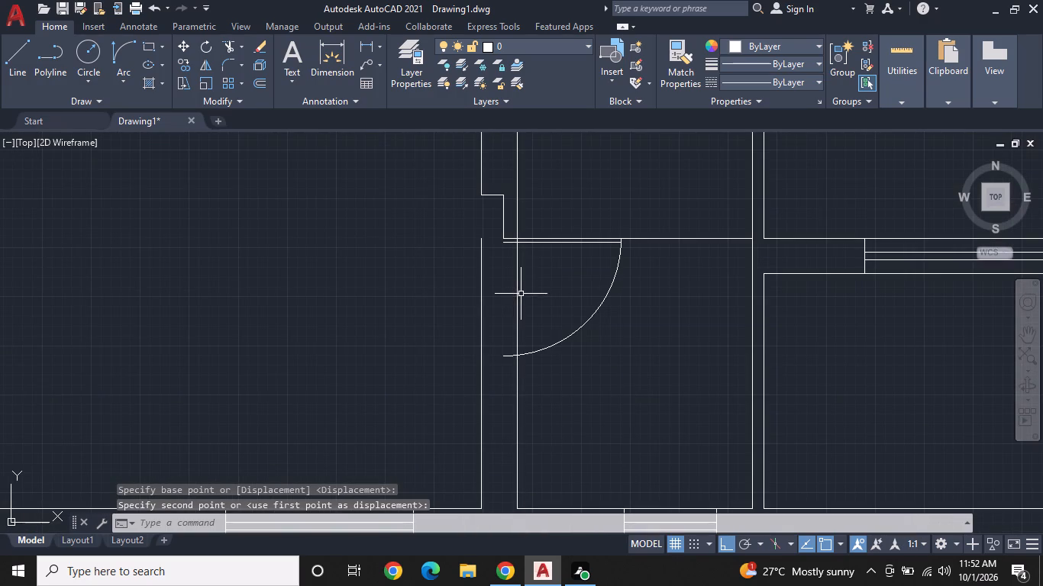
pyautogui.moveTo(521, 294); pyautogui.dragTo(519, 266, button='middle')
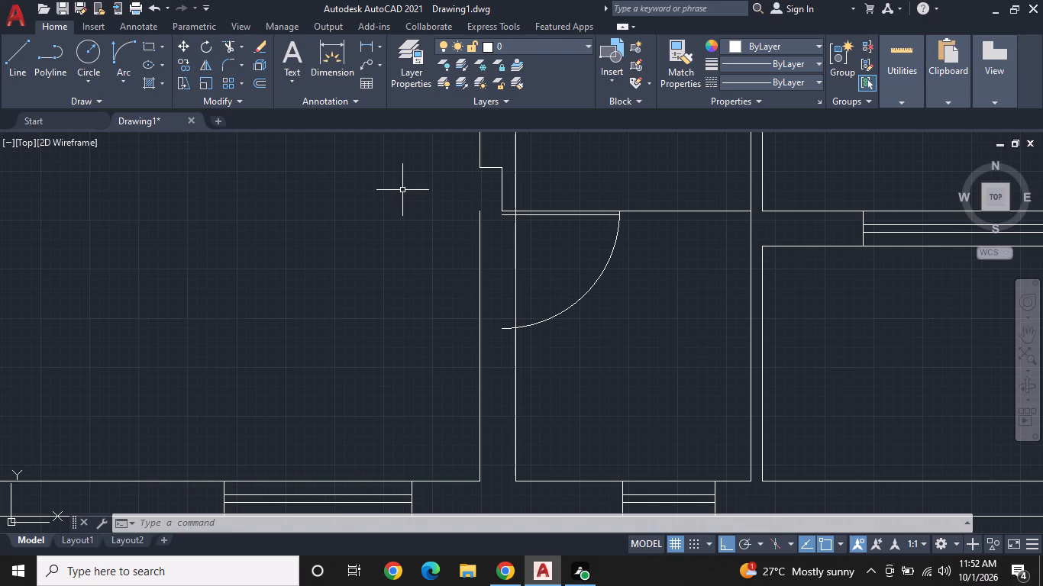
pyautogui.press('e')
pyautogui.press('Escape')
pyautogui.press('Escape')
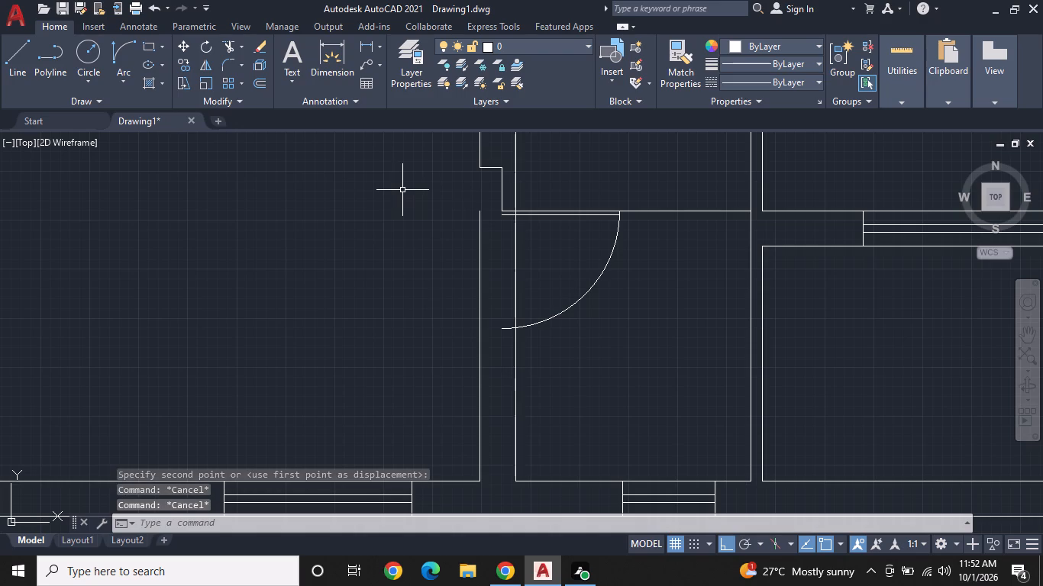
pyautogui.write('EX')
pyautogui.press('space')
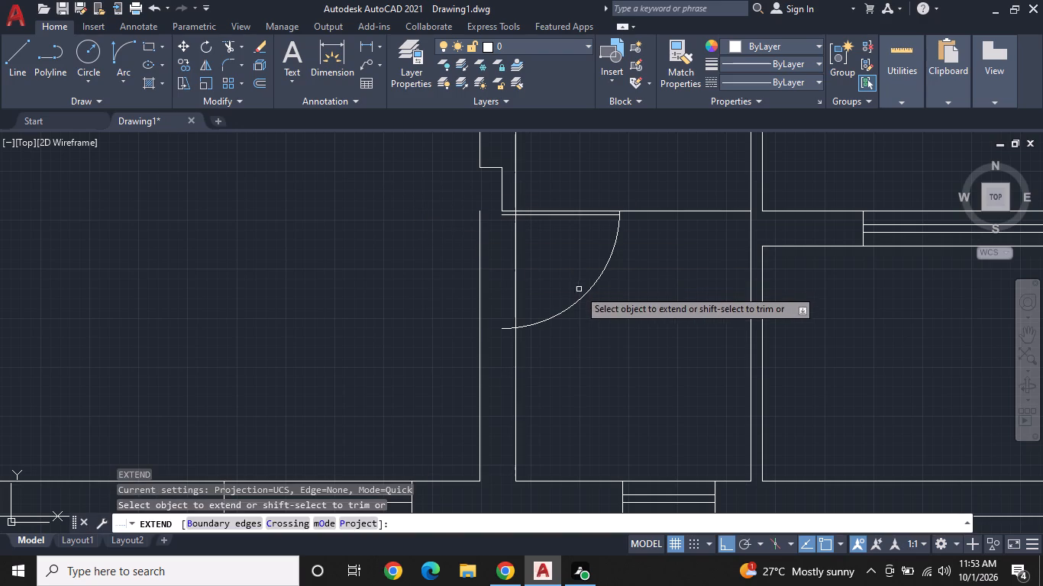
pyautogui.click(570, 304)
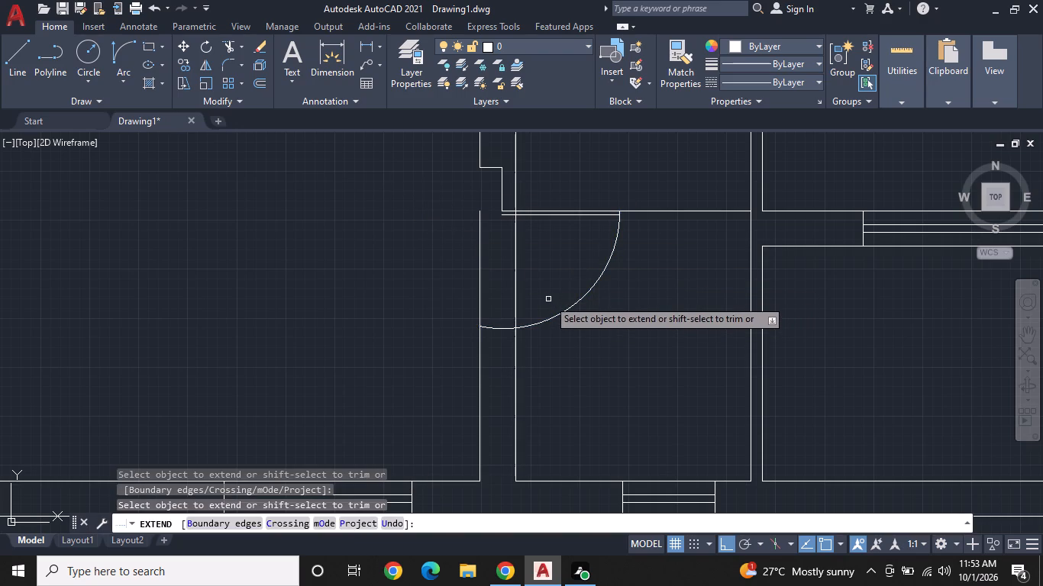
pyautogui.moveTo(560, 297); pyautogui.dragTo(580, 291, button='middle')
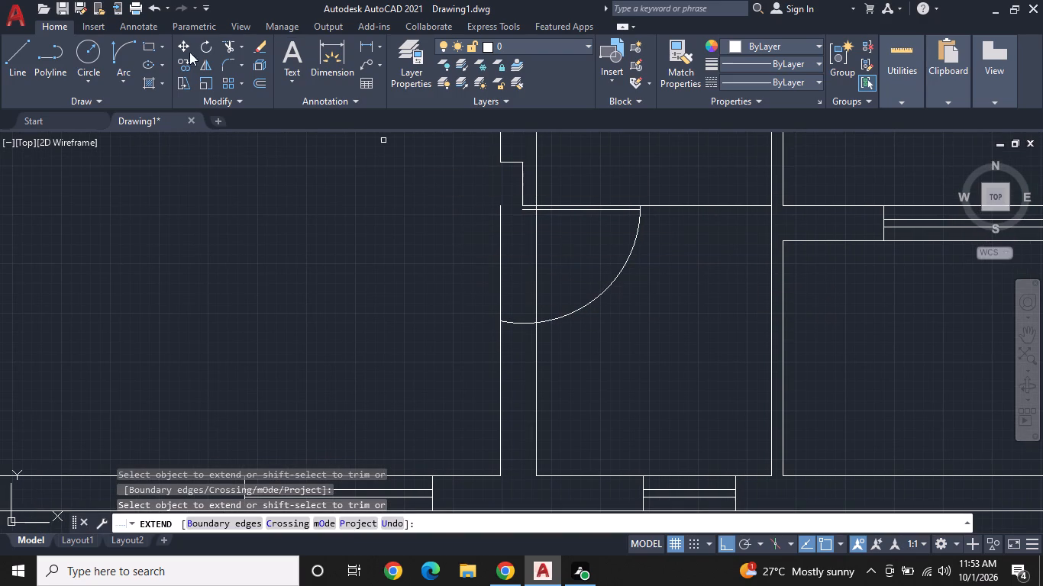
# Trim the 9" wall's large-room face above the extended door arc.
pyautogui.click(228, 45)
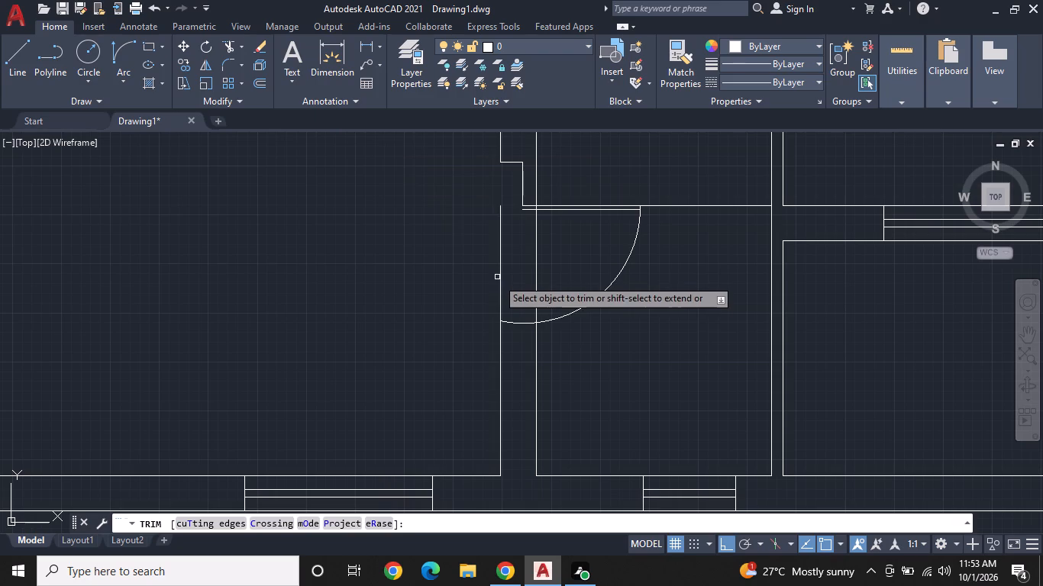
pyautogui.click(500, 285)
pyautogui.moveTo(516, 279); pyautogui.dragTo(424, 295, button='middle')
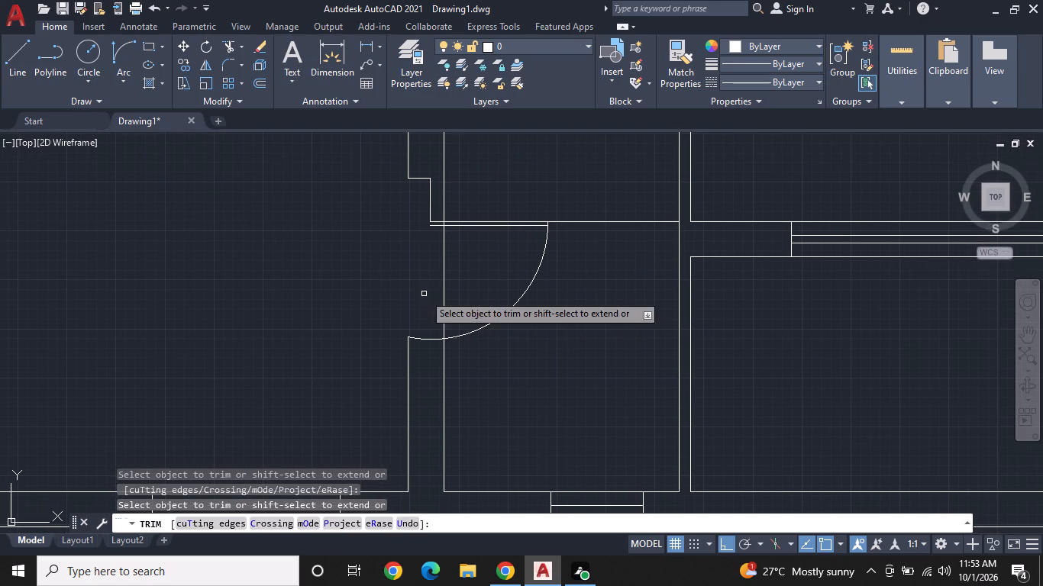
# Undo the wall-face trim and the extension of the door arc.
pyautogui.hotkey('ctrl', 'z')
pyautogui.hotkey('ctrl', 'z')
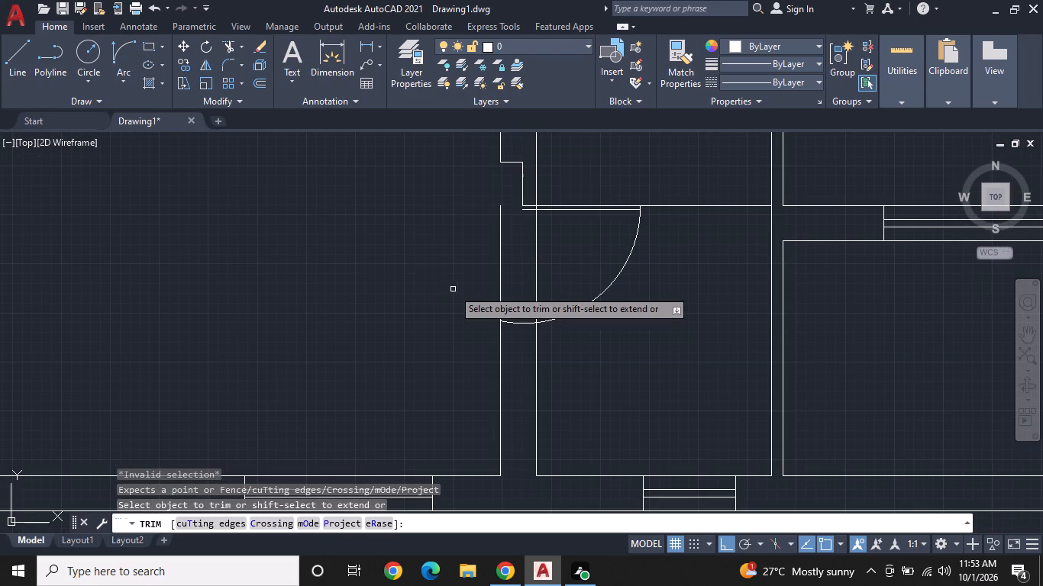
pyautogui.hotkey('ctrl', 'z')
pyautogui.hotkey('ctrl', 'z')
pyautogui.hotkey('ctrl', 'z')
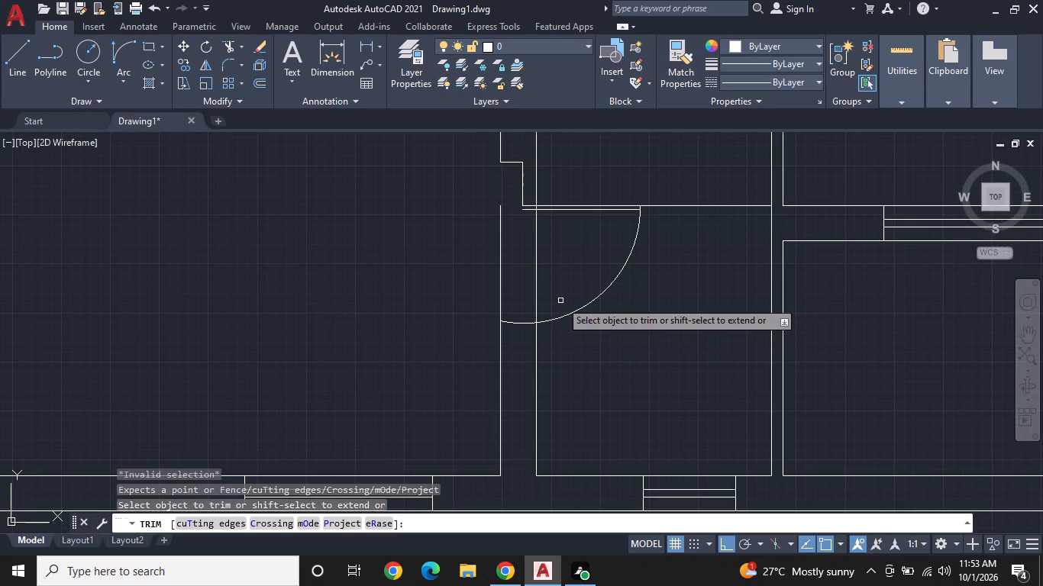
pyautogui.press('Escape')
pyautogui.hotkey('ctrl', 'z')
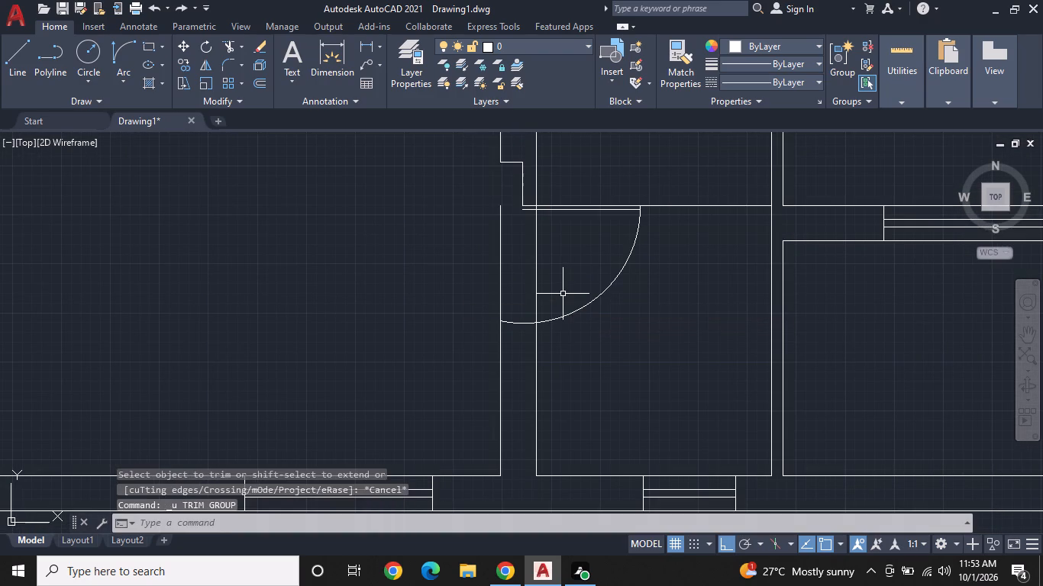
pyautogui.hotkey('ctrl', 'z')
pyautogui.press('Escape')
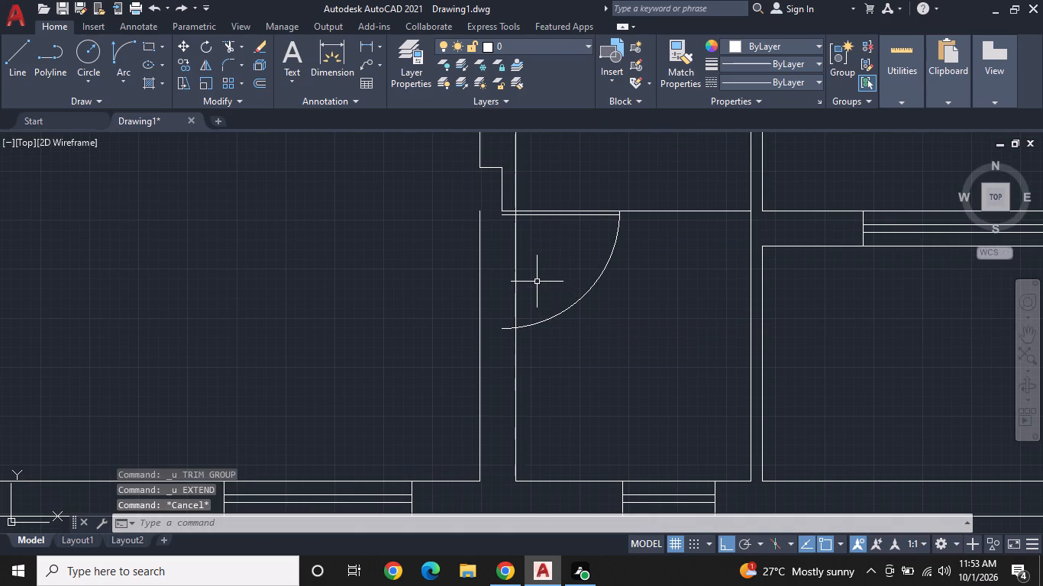
# Draw a horizontal line about 9" long across the 9" wall, just below the door arc's lower end.
pyautogui.moveTo(555, 268); pyautogui.dragTo(567, 259, button='middle')
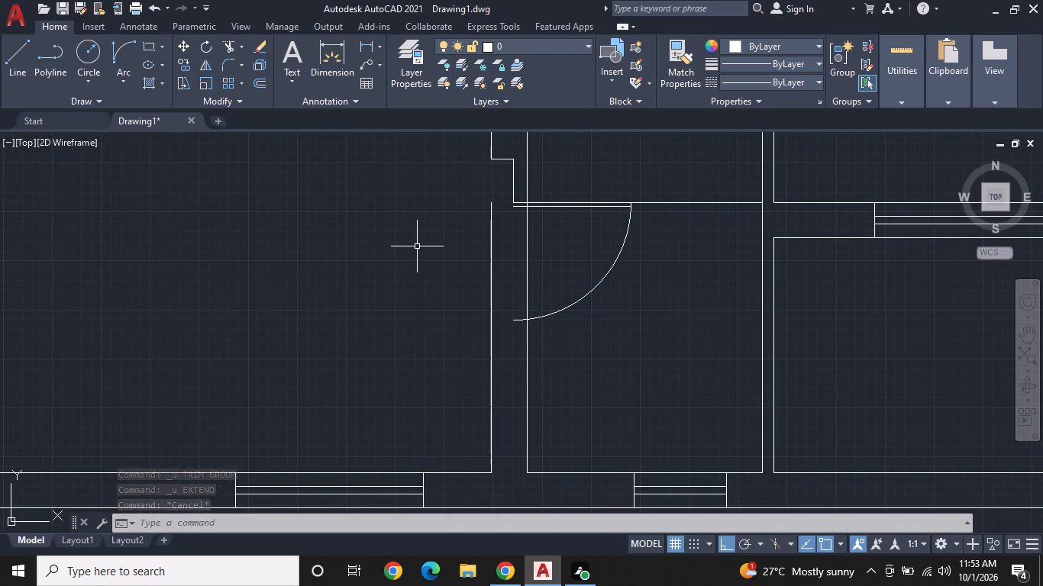
pyautogui.scroll(1, 415, 245)
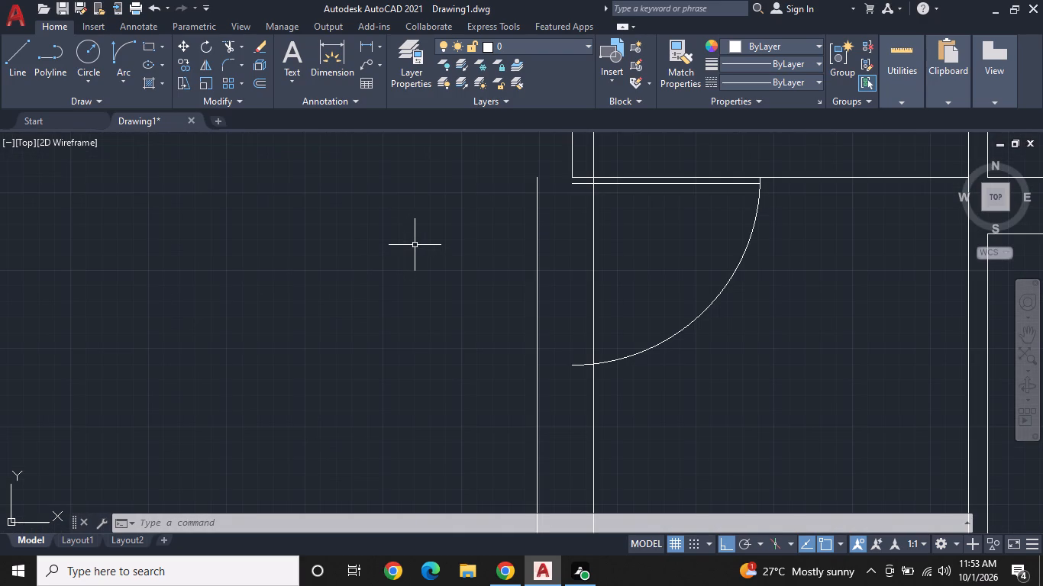
pyautogui.moveTo(536, 286); pyautogui.dragTo(426, 220, button='middle')
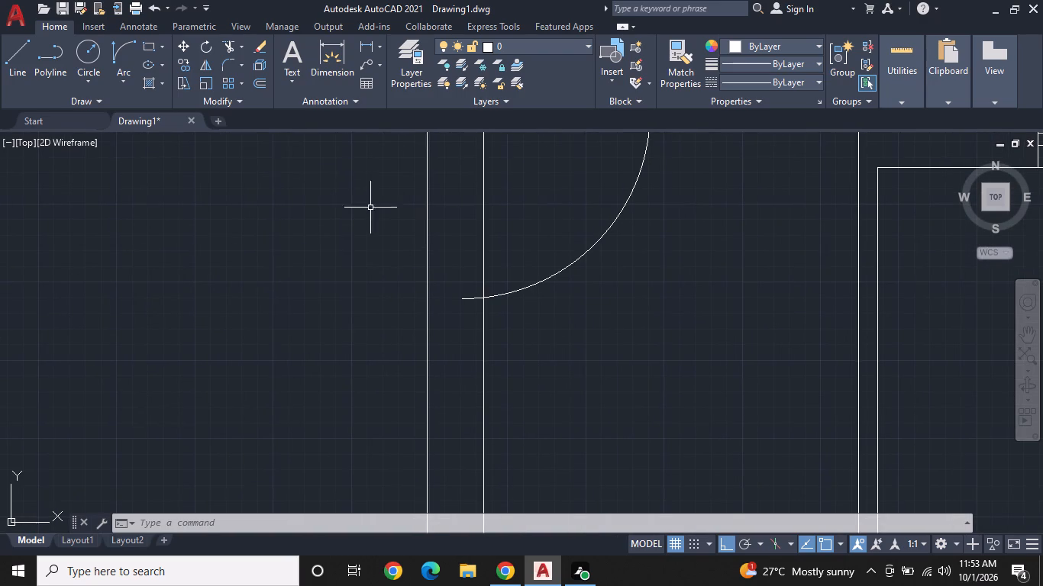
pyautogui.click(22, 53)
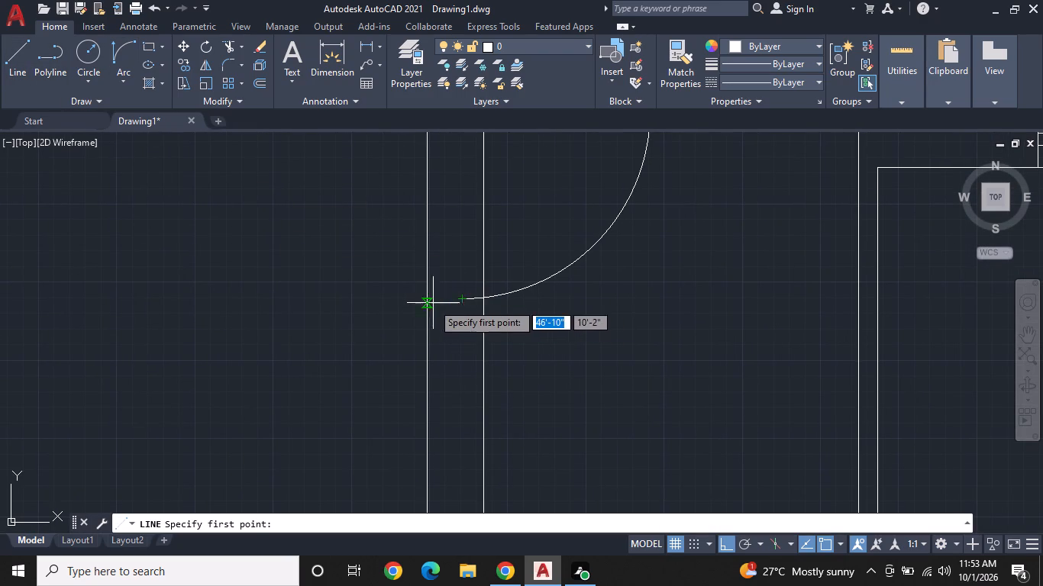
pyautogui.click(427, 302)
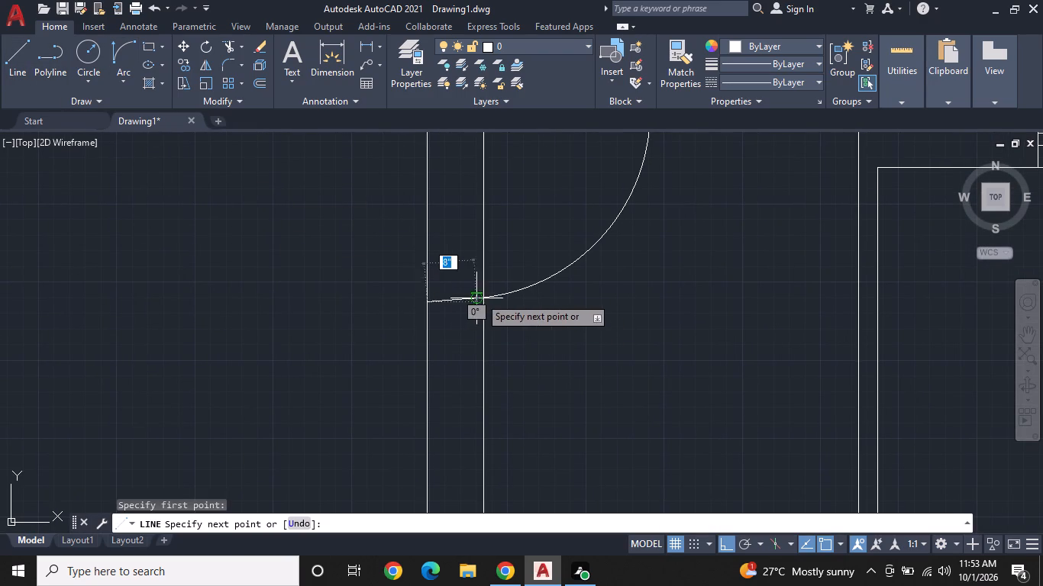
pyautogui.scroll(2, 476, 298)
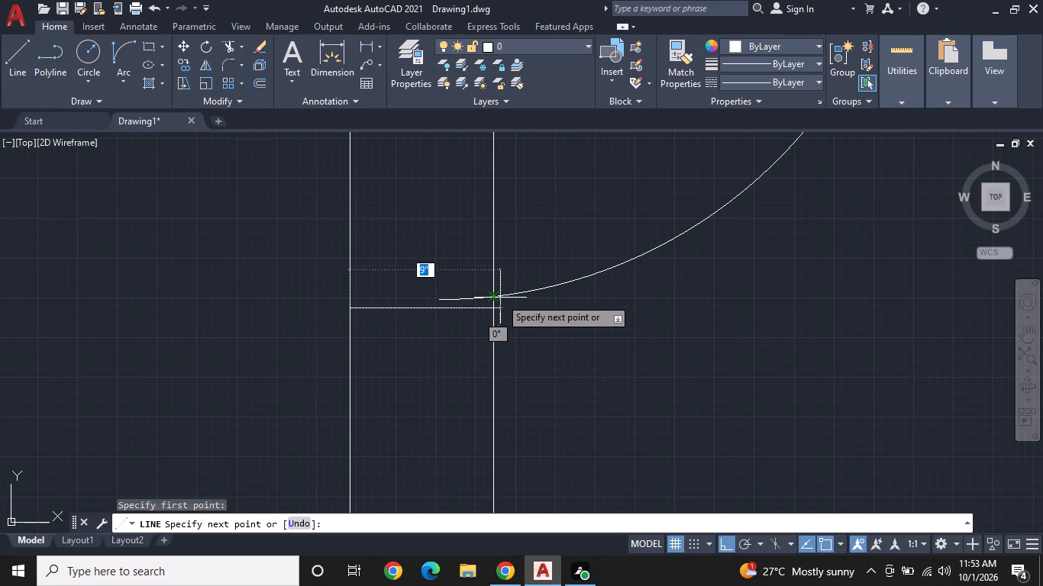
pyautogui.click(491, 308)
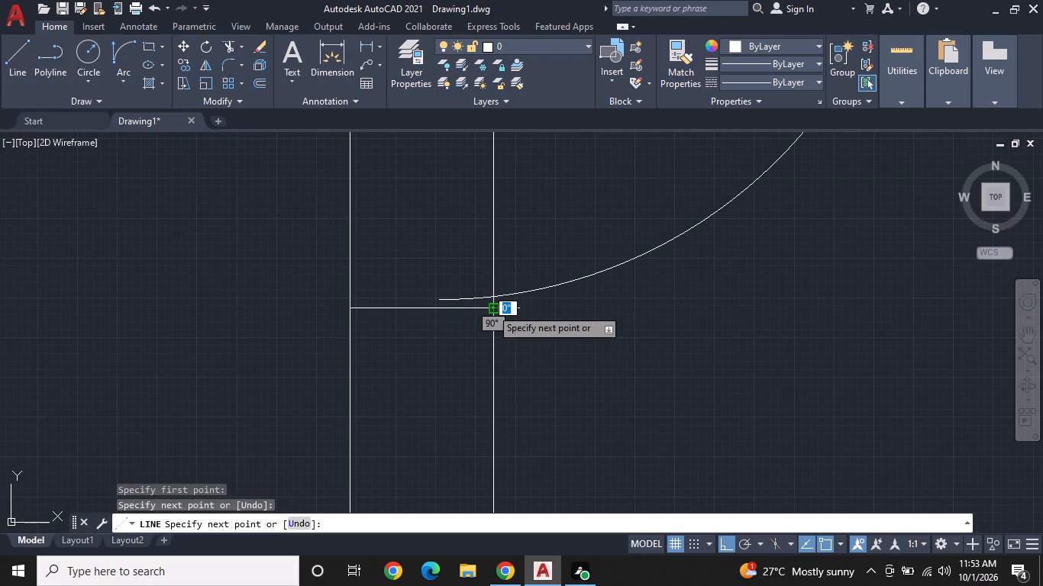
pyautogui.press('Escape')
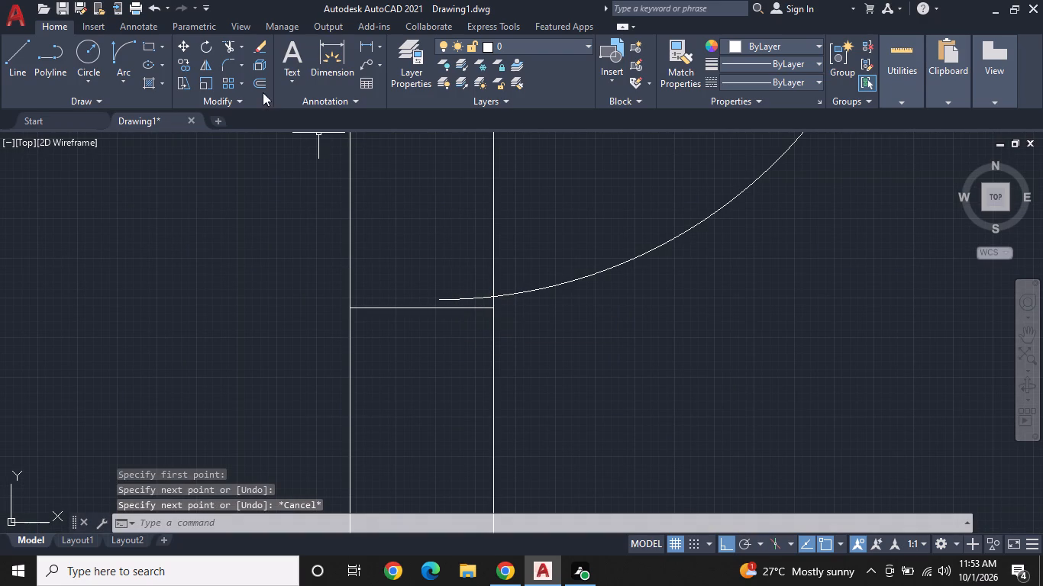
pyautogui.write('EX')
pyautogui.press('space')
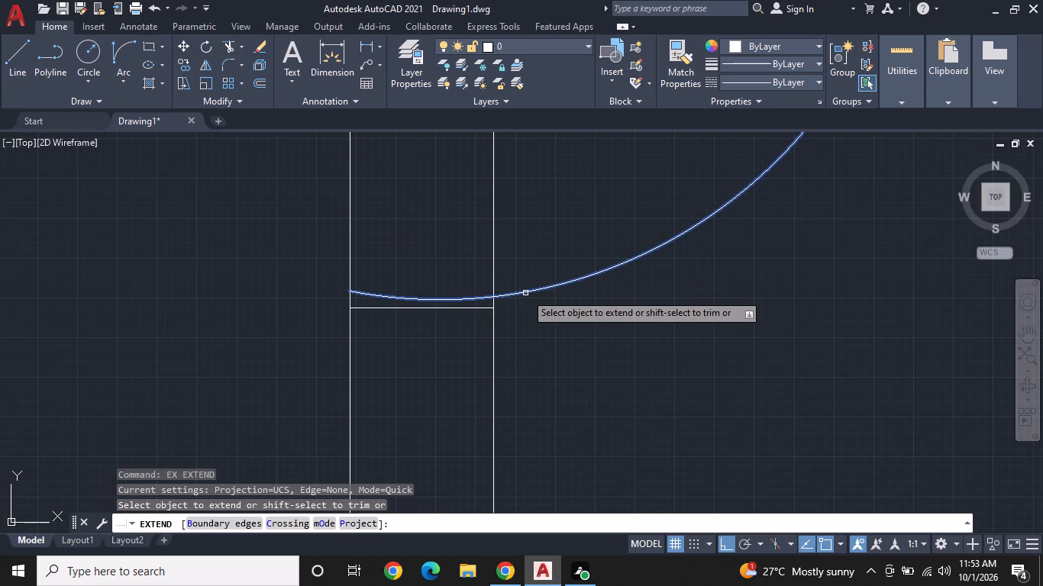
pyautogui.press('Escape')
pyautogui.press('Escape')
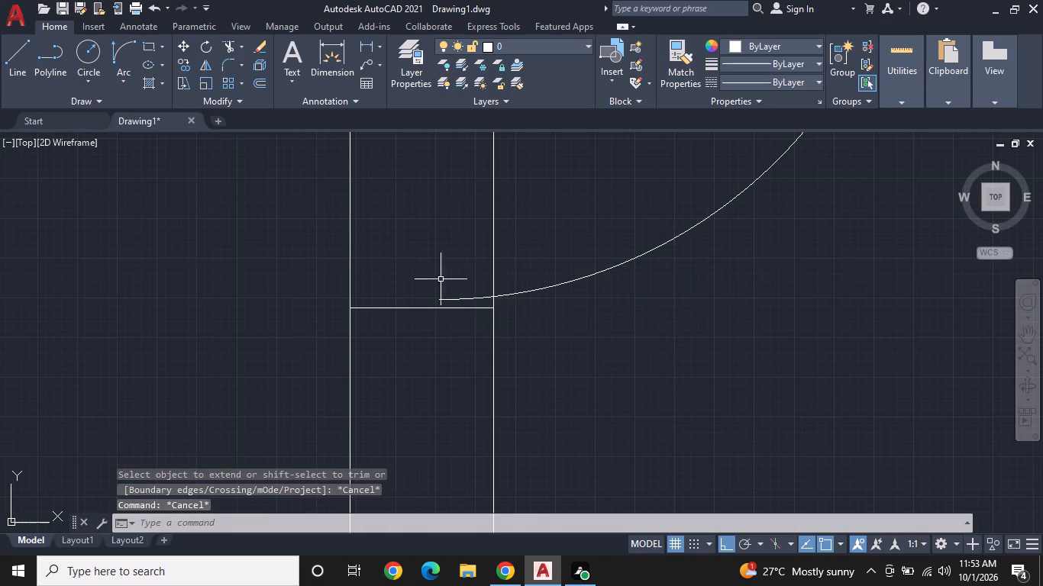
# Erase the horizontal line crossing the 9" wall just below the door arc's lower end.
pyautogui.click(414, 304)
pyautogui.click(409, 320)
pyautogui.rightClick(409, 320)
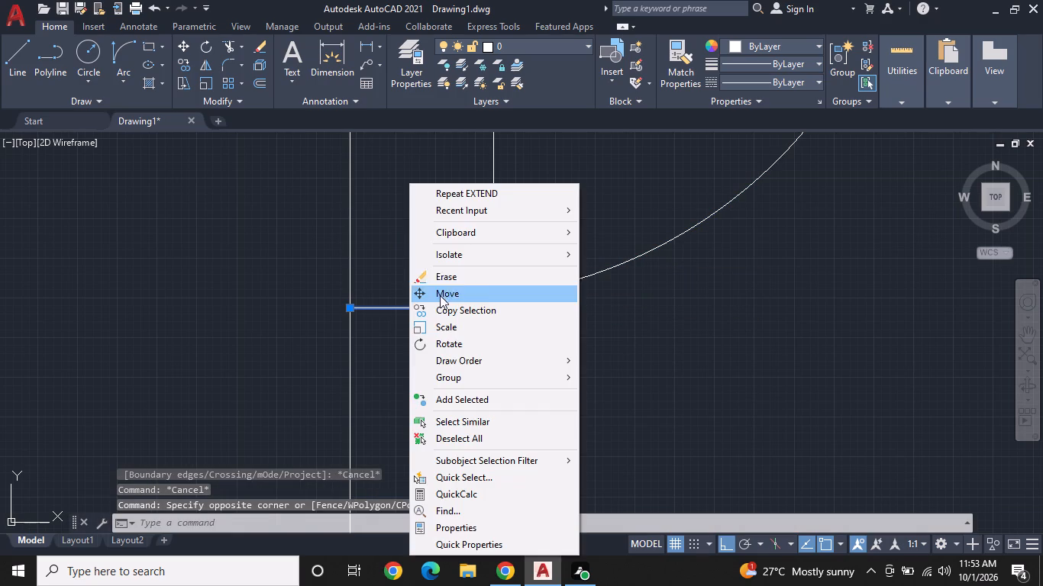
pyautogui.click(454, 281)
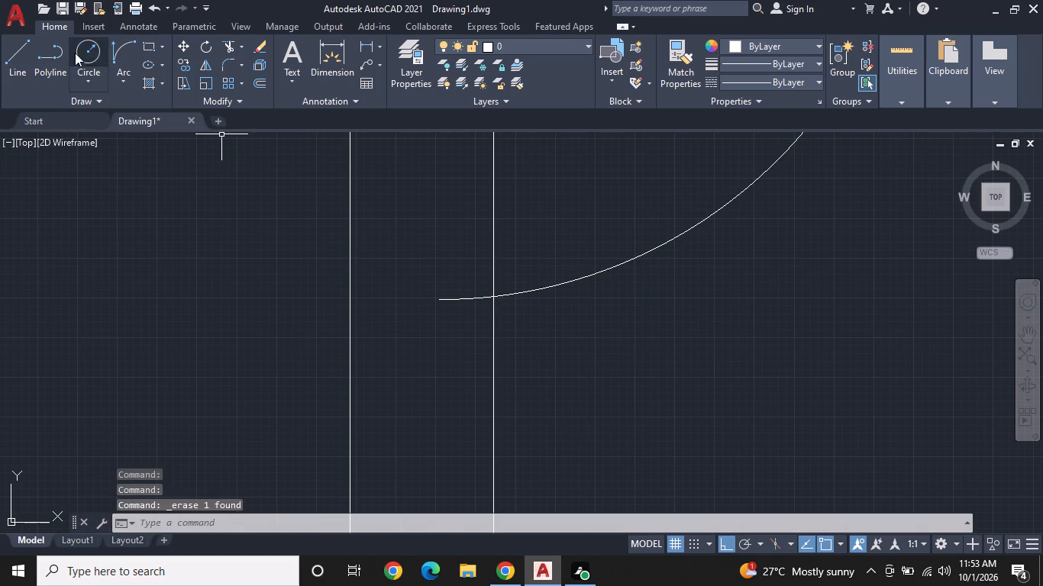
# Draw a horizontal 9" line across the 9" wall between its two faces, just below the door arc's lower end.
pyautogui.click(14, 47)
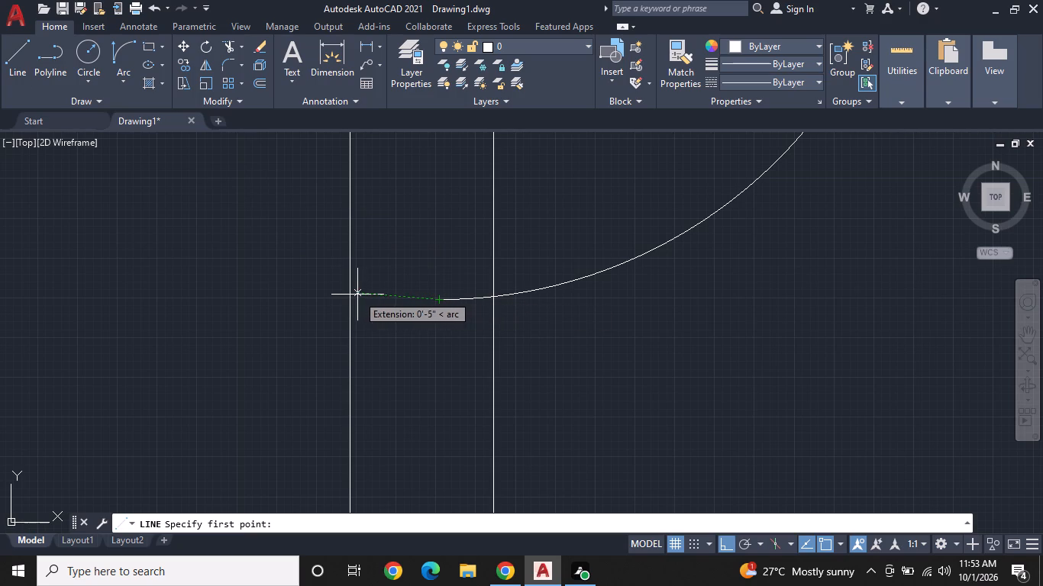
pyautogui.scroll(2, 346, 295)
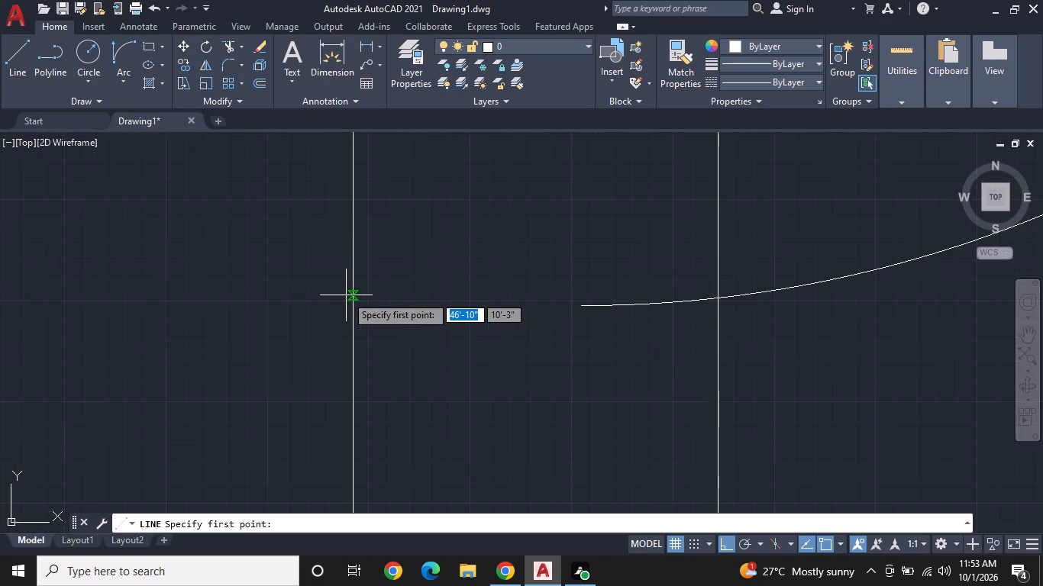
pyautogui.click(353, 317)
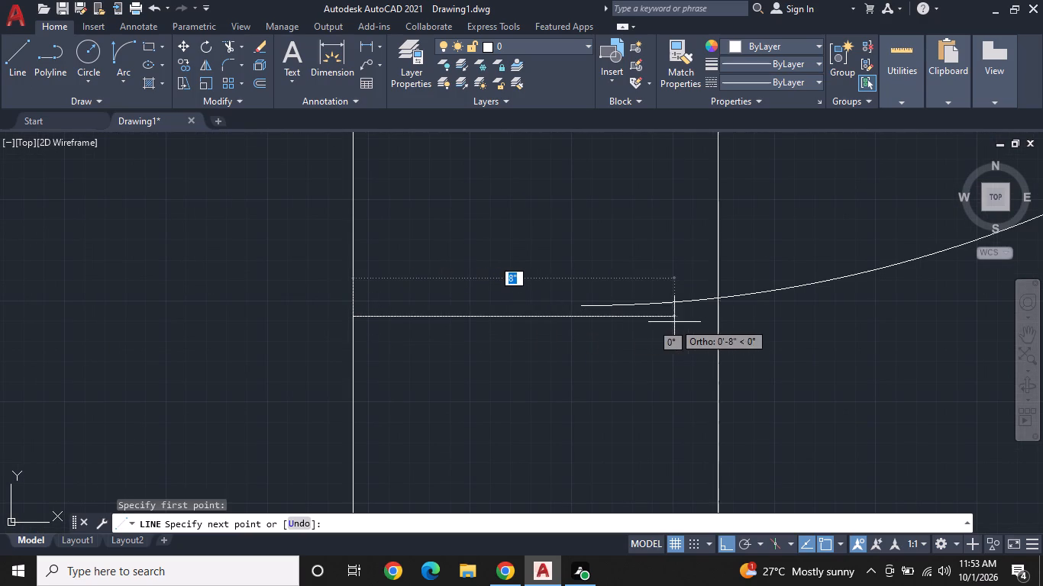
pyautogui.click(716, 322)
pyautogui.rightClick(716, 322)
pyautogui.click(757, 353)
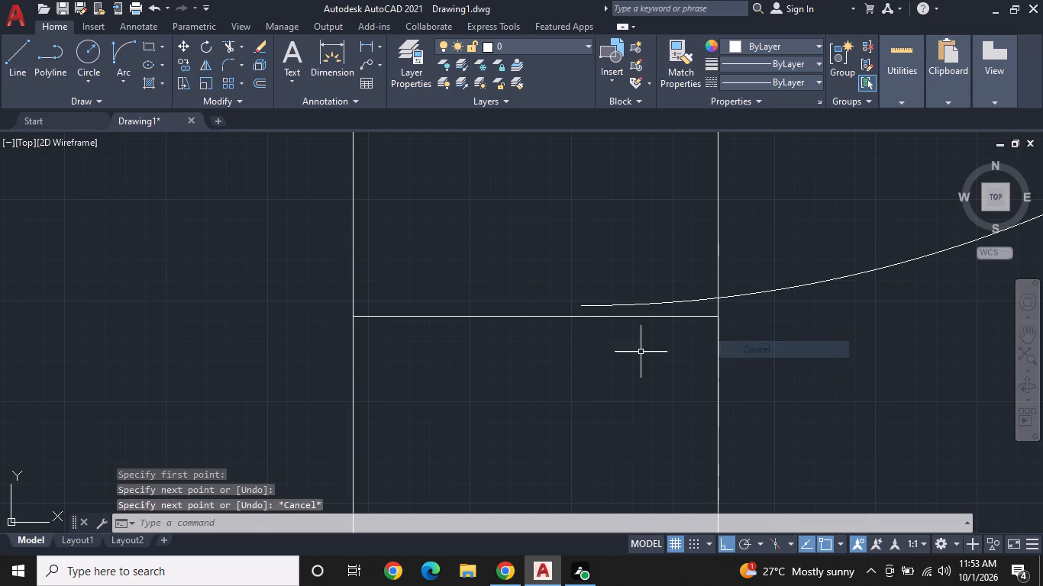
# Draw a short vertical line from the door arc's lower end down to the new horizontal line.
pyautogui.rightClick(547, 330)
pyautogui.click(623, 55)
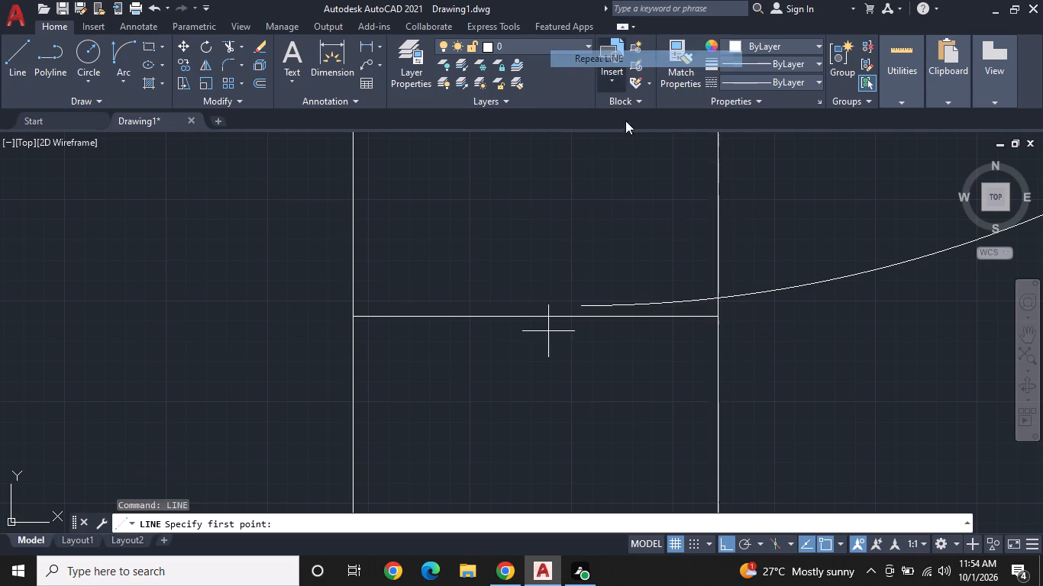
pyautogui.moveTo(582, 299); pyautogui.dragTo(583, 311)
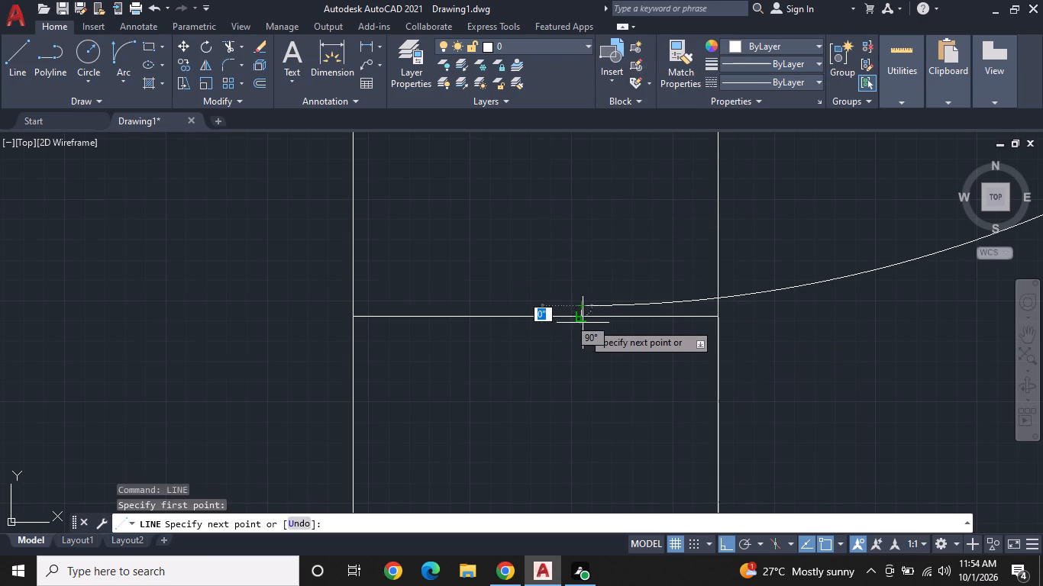
pyautogui.click(583, 323)
pyautogui.rightClick(583, 323)
pyautogui.click(615, 352)
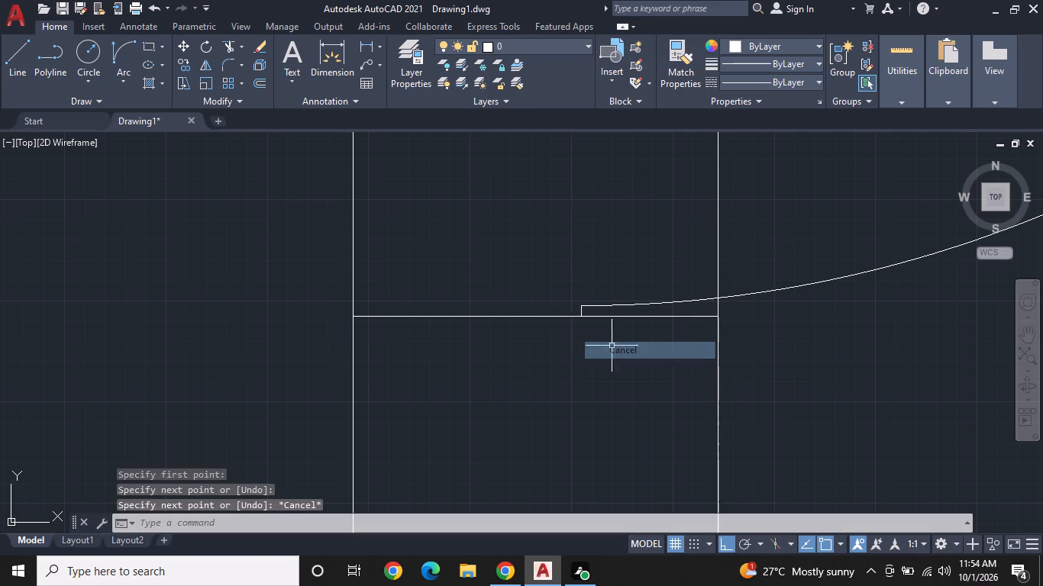
# Trim the 9" wall's large-room face across the door opening, above the new horizontal line.
pyautogui.scroll(-2, 594, 314)
pyautogui.moveTo(518, 253); pyautogui.dragTo(542, 328, button='middle')
pyautogui.scroll(-4, 542, 328)
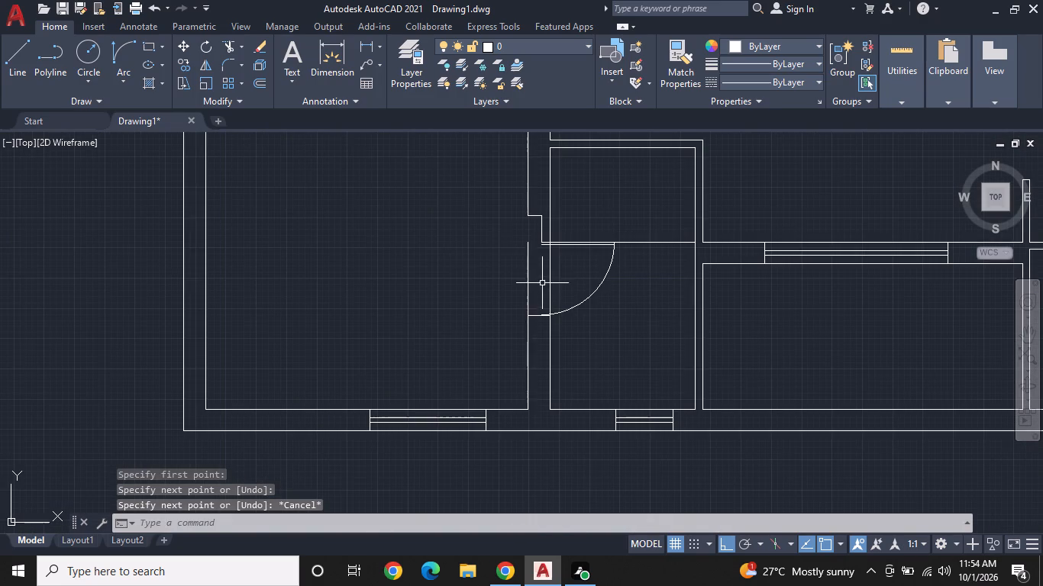
pyautogui.click(226, 45)
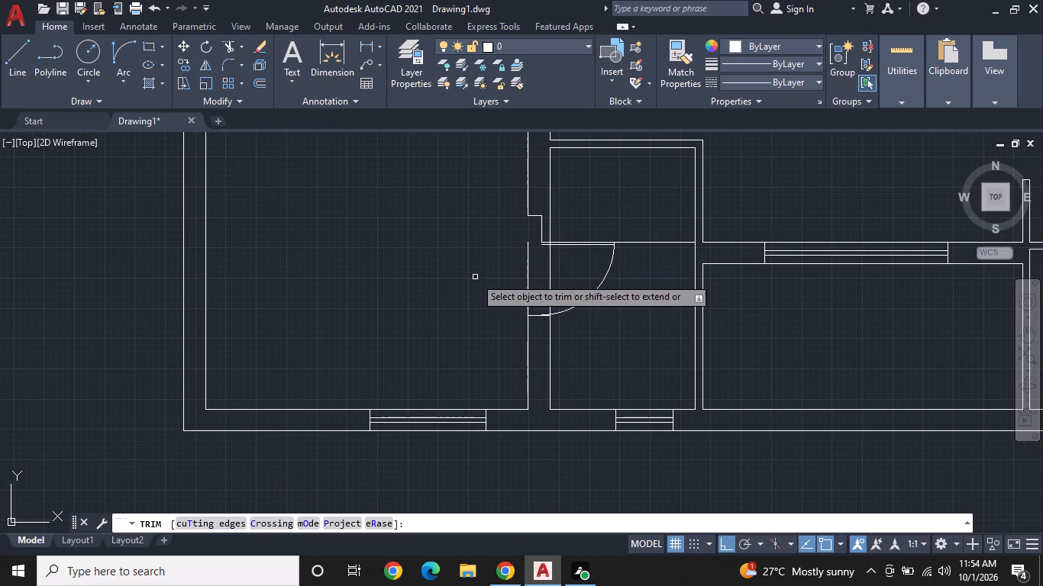
pyautogui.click(526, 291)
# Close the door leaf's hinge end with a 1" vertical line up to the wall corner.
pyautogui.scroll(-1, 533, 280)
pyautogui.scroll(2, 533, 259)
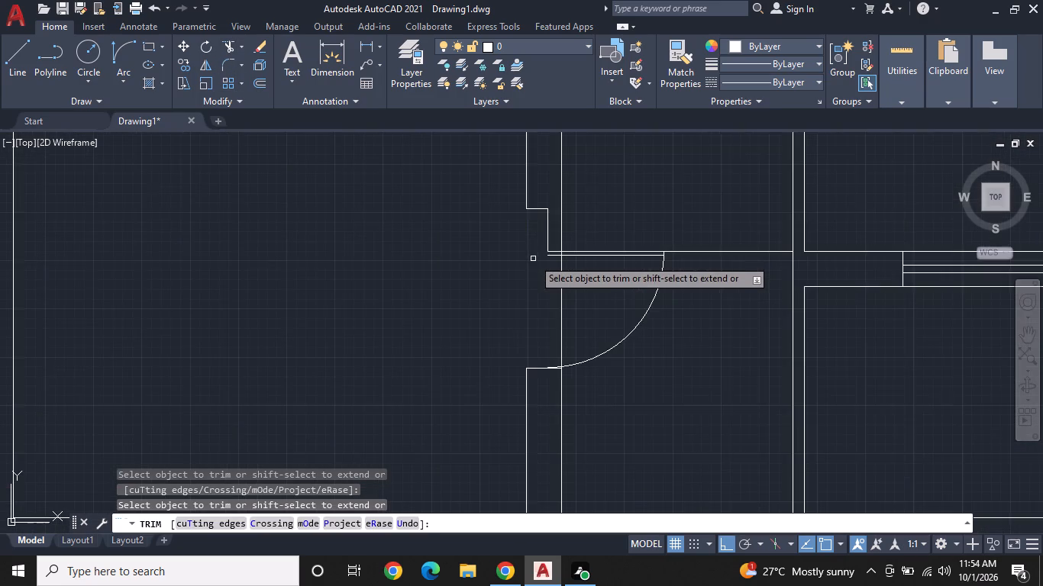
pyautogui.scroll(2, 533, 259)
pyautogui.click(25, 49)
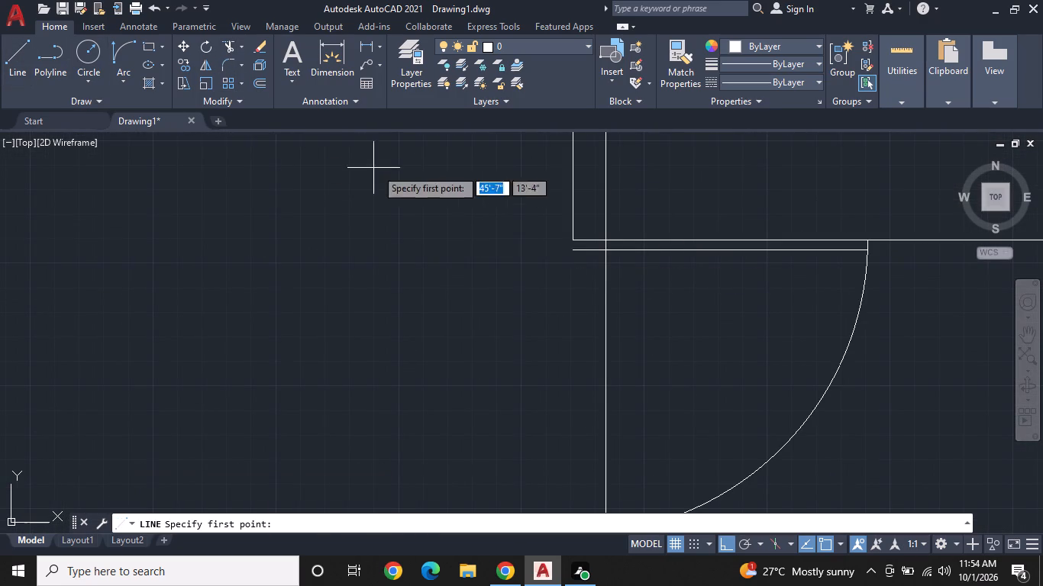
pyautogui.click(566, 253)
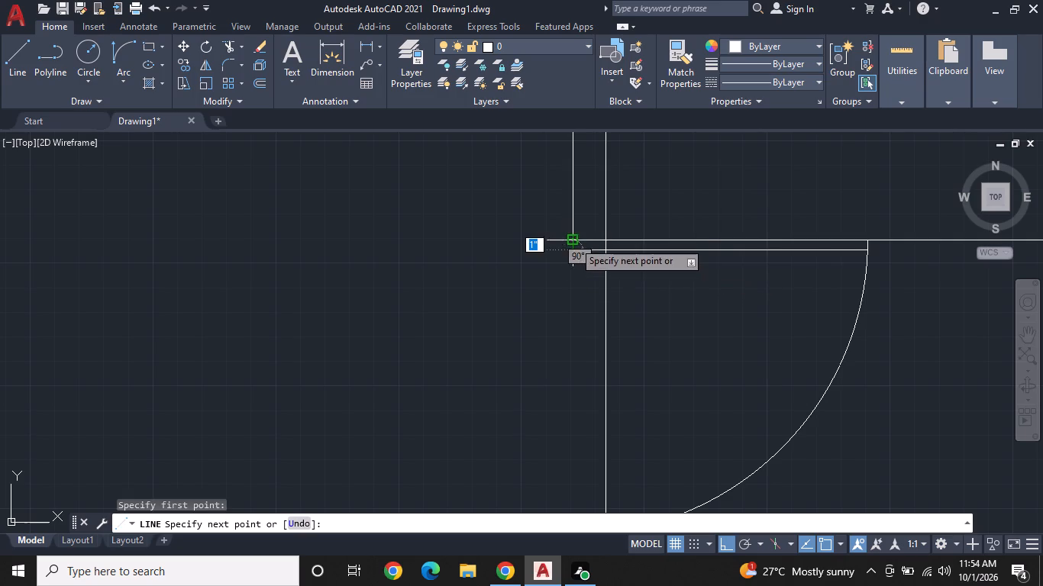
pyautogui.click(573, 241)
pyautogui.rightClick(573, 241)
pyautogui.click(622, 272)
# Change the door swing arc's linetype to the dashed ACAD linetype.
pyautogui.scroll(-2, 605, 293)
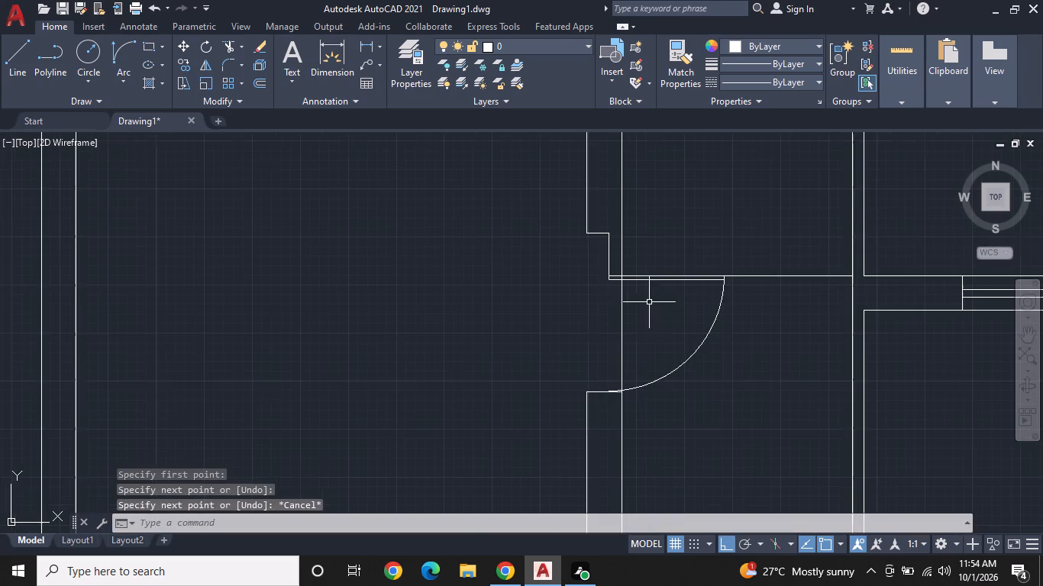
pyautogui.scroll(-1, 671, 309)
pyautogui.scroll(1, 670, 310)
pyautogui.moveTo(669, 310); pyautogui.dragTo(360, 279, button='middle')
pyautogui.scroll(-2, 364, 281)
pyautogui.scroll(1, 378, 291)
pyautogui.click(366, 289)
pyautogui.click(760, 76)
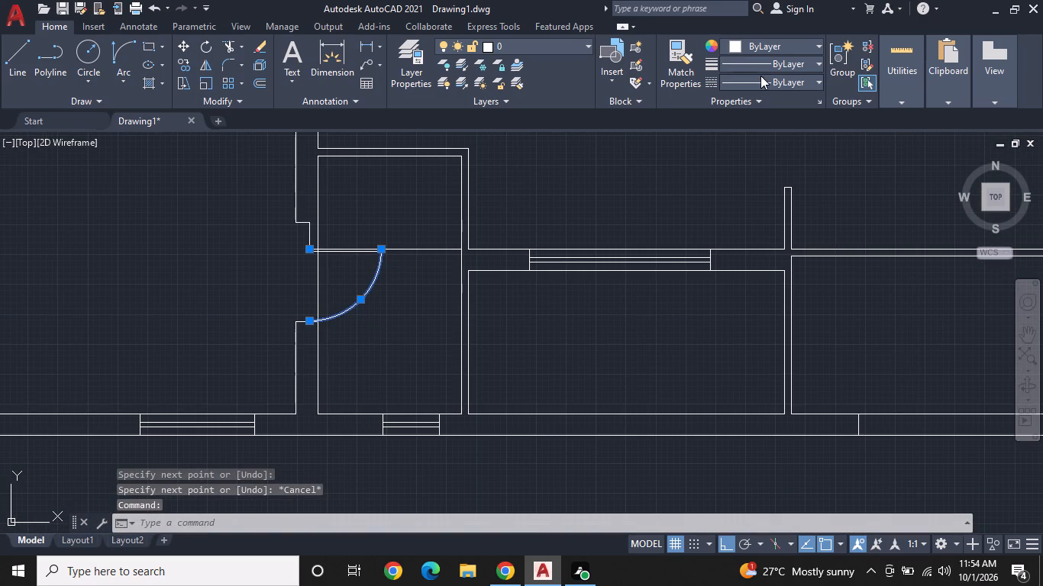
pyautogui.click(770, 134)
pyautogui.press('Escape')
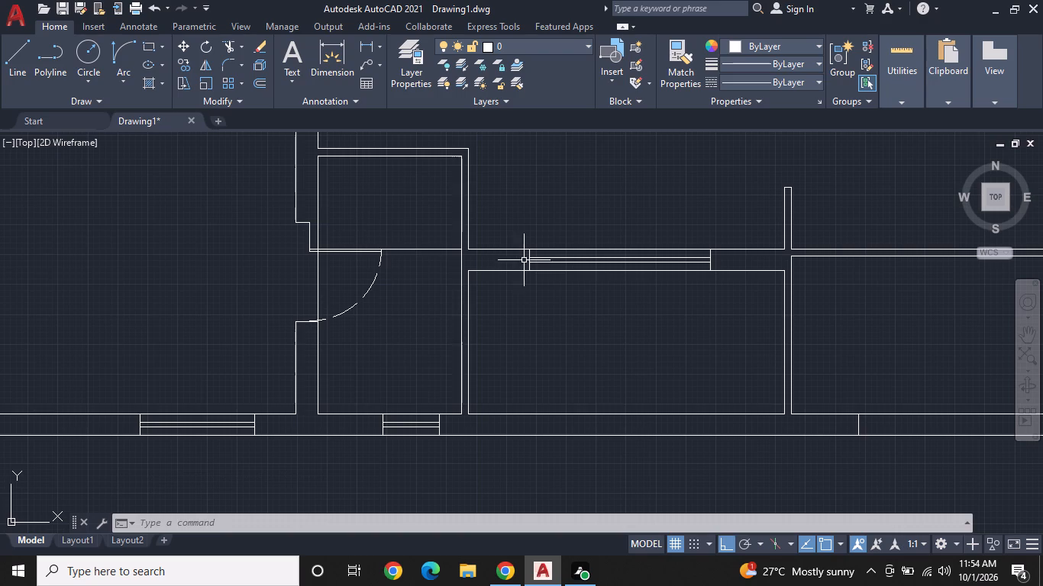
# Draw a vertical 2'-6" line down from the upper face of the horizontal 3" wall, near its junction with the vertical wall stub.
pyautogui.scroll(-1, 538, 299)
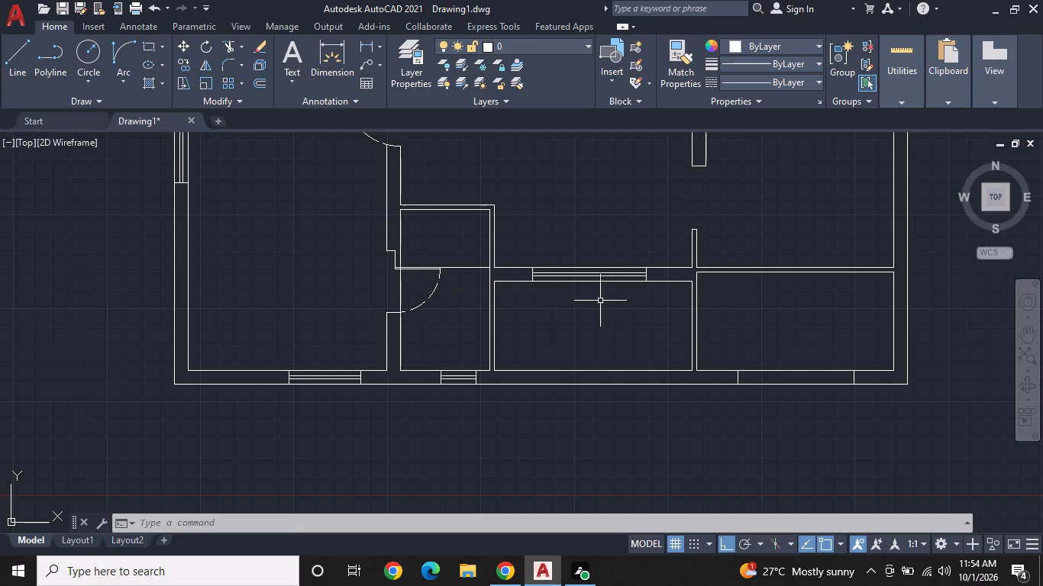
pyautogui.scroll(-1, 600, 301)
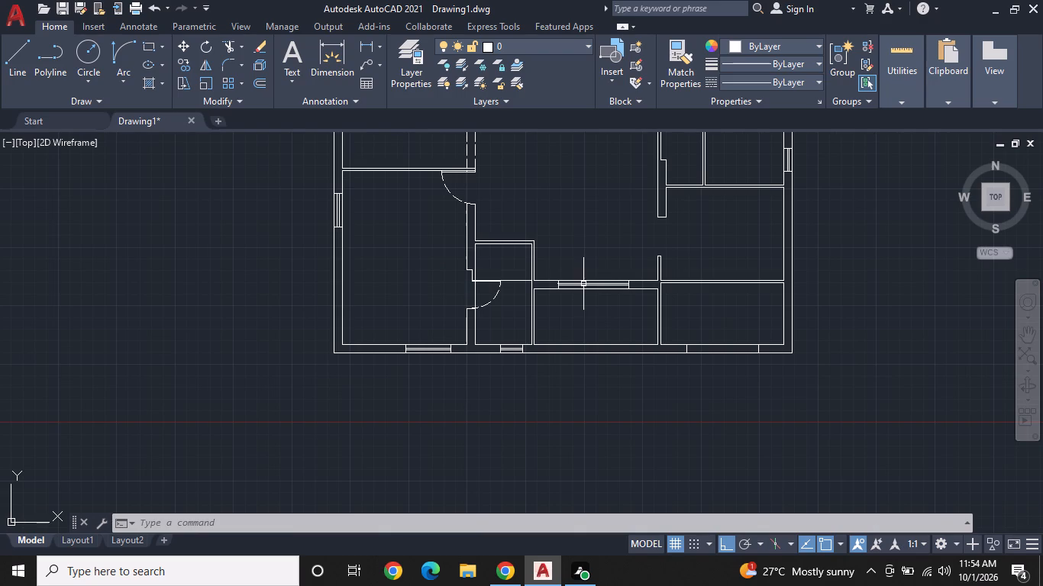
pyautogui.moveTo(589, 256); pyautogui.dragTo(433, 291, button='middle')
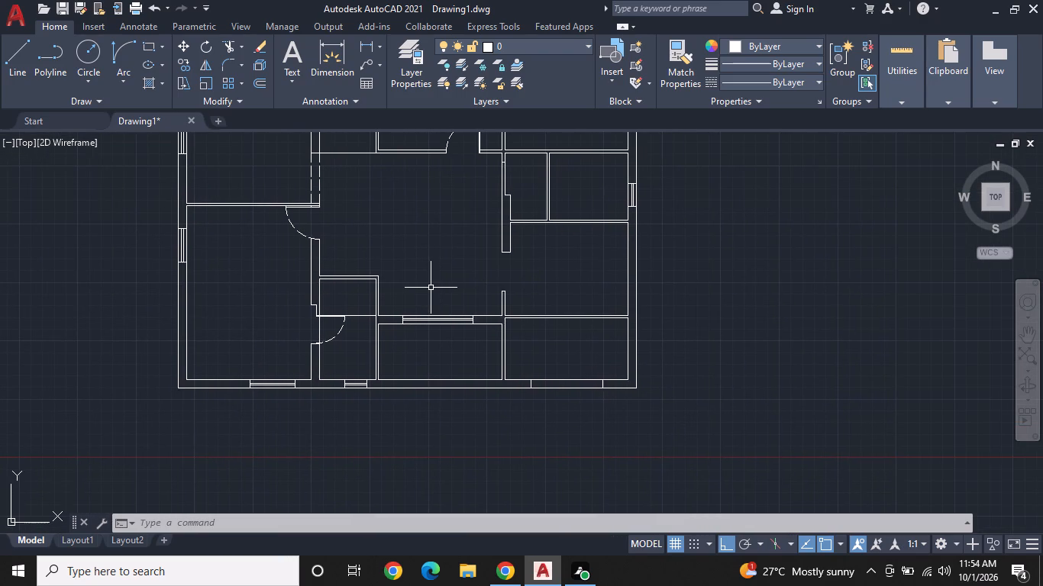
pyautogui.moveTo(555, 302); pyautogui.dragTo(505, 307, button='middle')
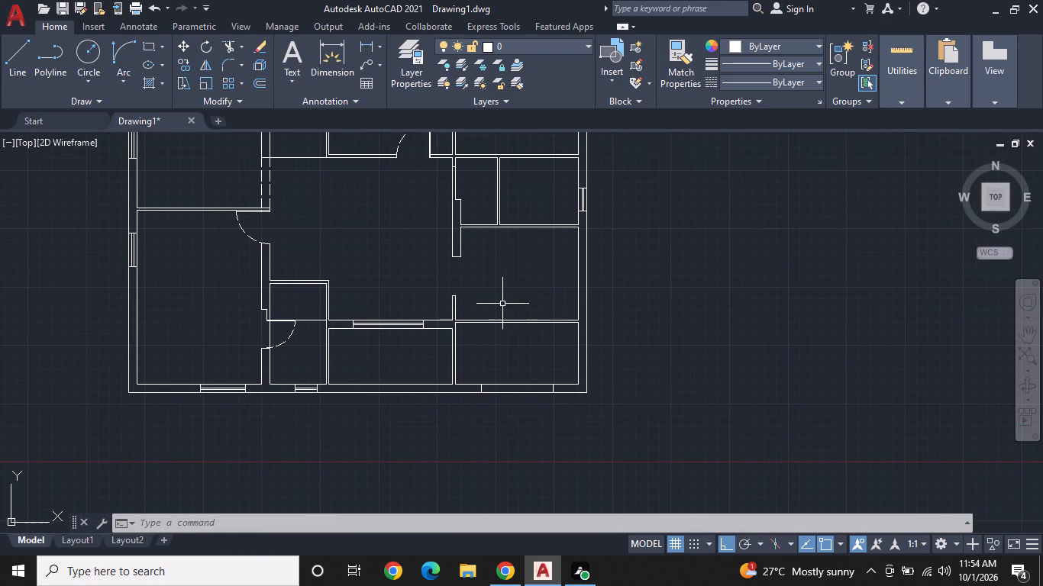
pyautogui.scroll(1, 501, 302)
pyautogui.moveTo(502, 300); pyautogui.dragTo(486, 277, button='middle')
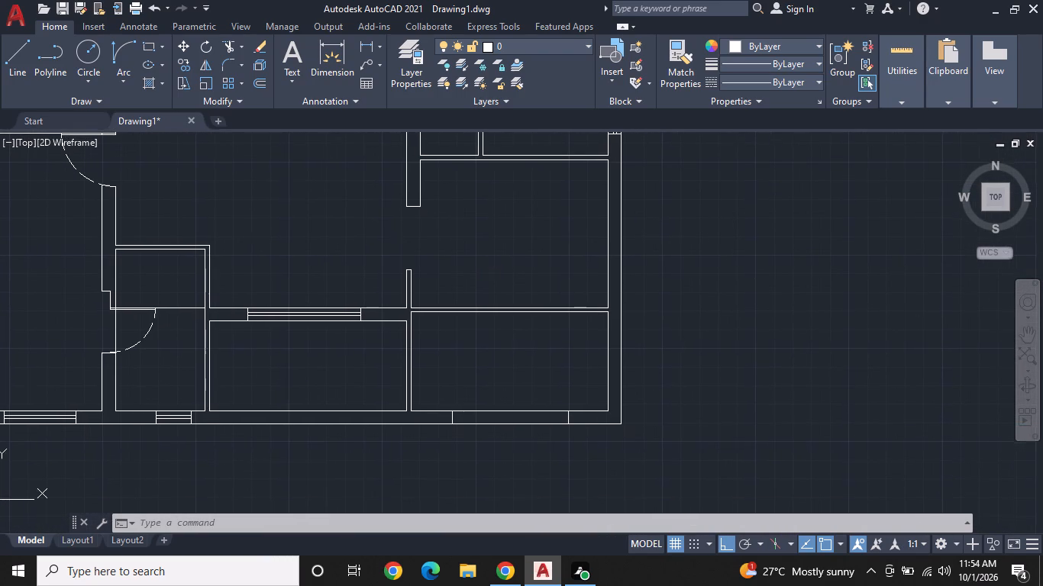
pyautogui.click(15, 56)
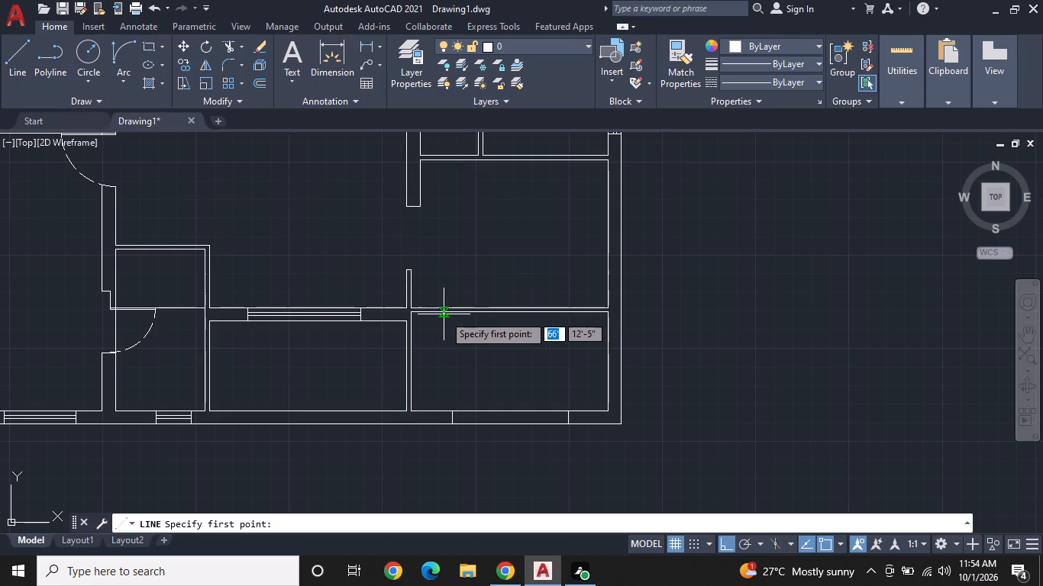
pyautogui.scroll(2, 444, 314)
pyautogui.click(431, 301)
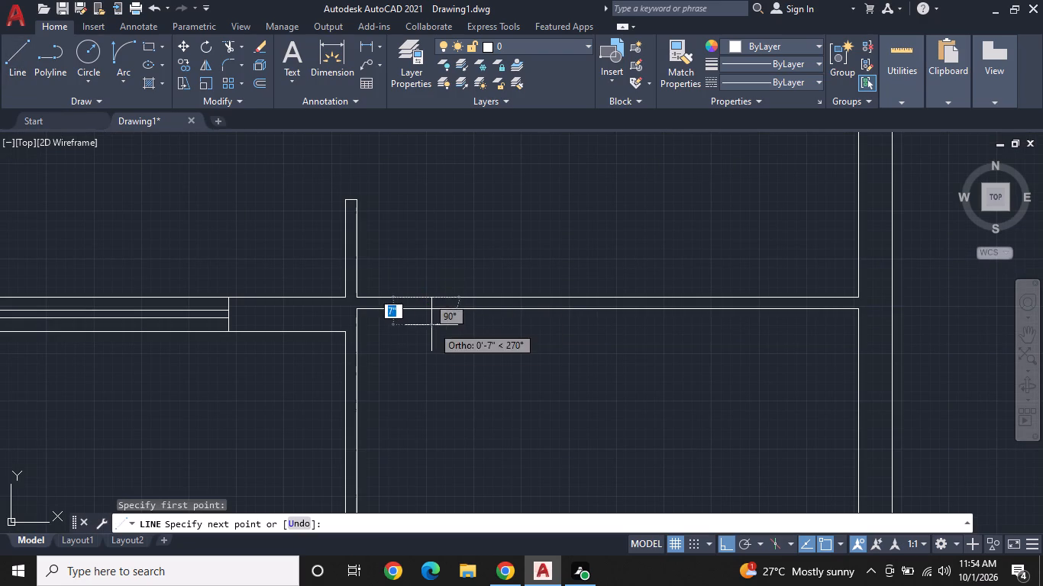
pyautogui.doubleClick(436, 414)
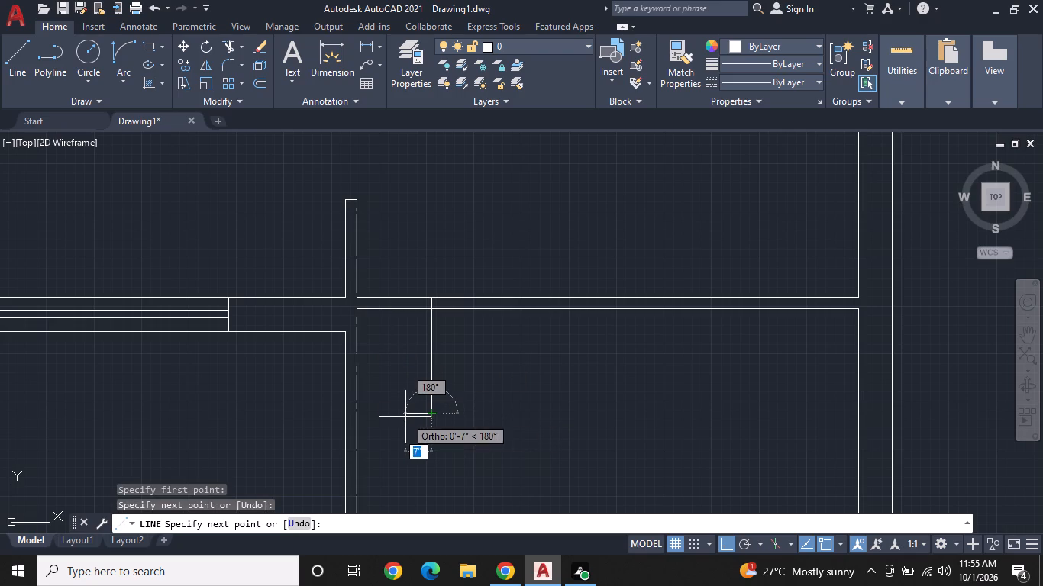
pyautogui.rightClick(405, 417)
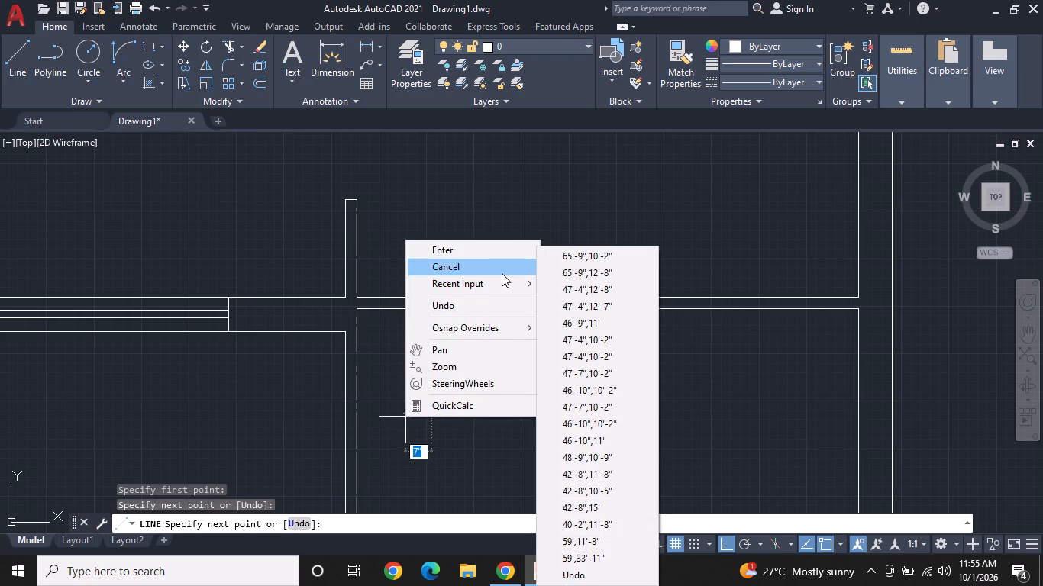
pyautogui.click(502, 273)
# From the vertical line's upper end, draw a 2'-6" horizontal line along the wall face, ending in a short upward tick.
pyautogui.rightClick(443, 340)
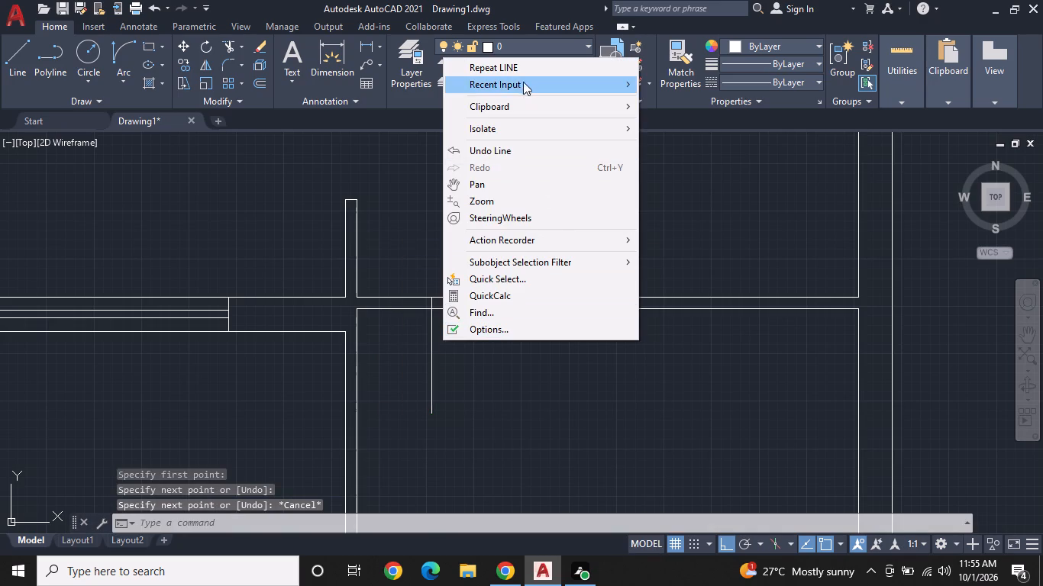
pyautogui.click(525, 71)
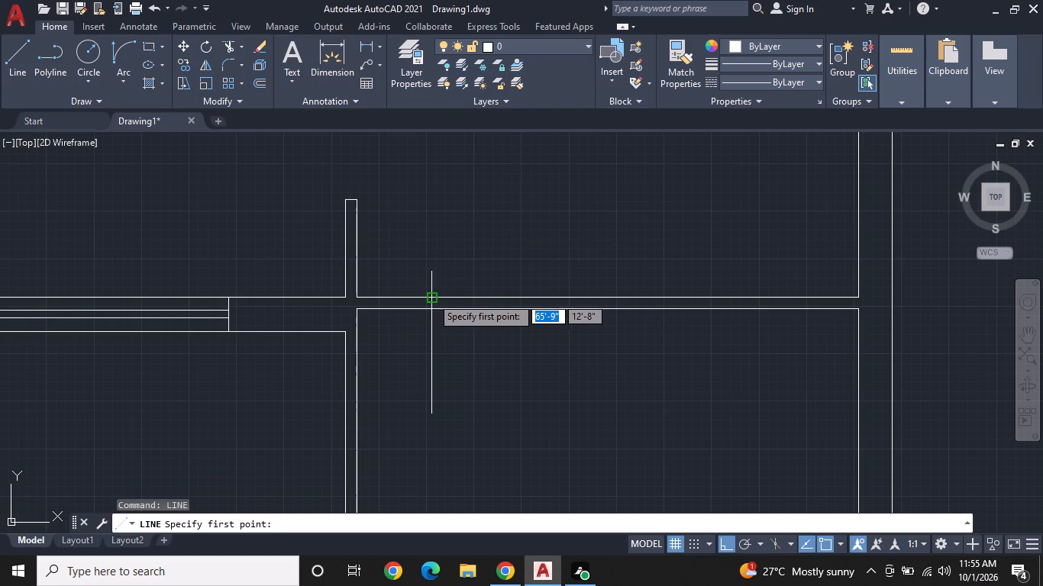
pyautogui.click(431, 297)
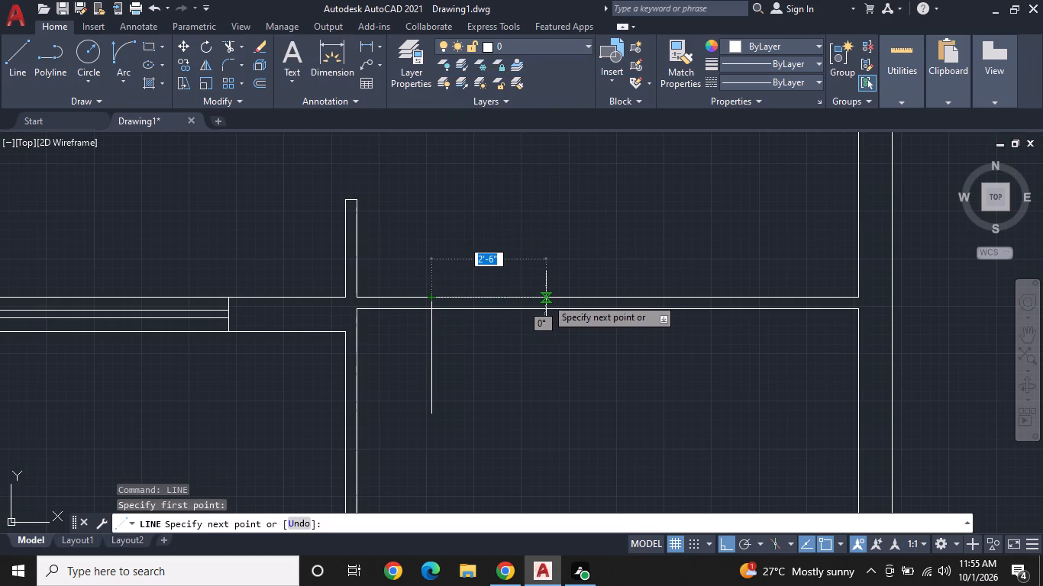
pyautogui.click(546, 298)
pyautogui.click(537, 279)
pyautogui.rightClick(537, 280)
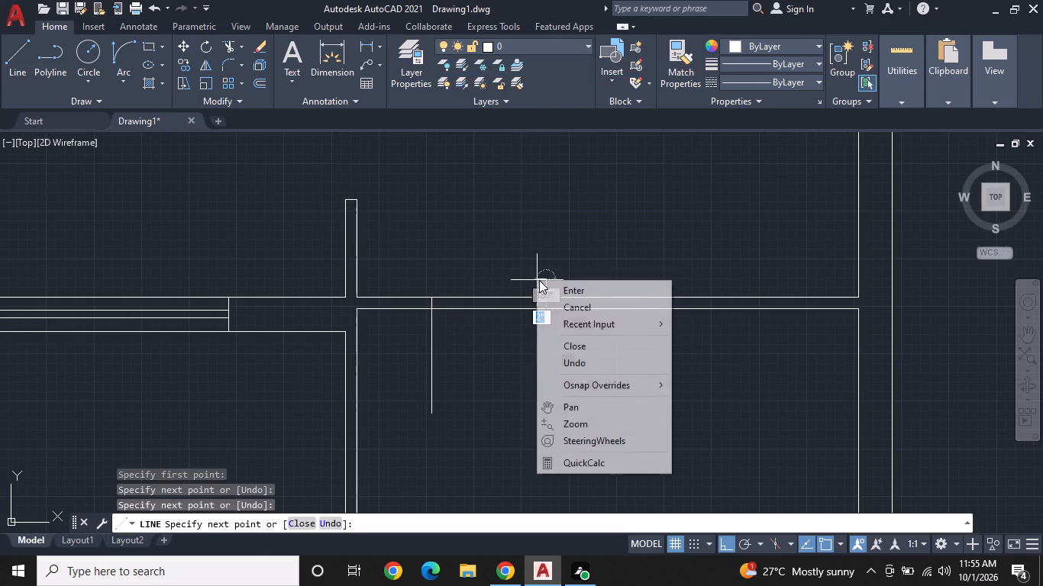
pyautogui.click(570, 304)
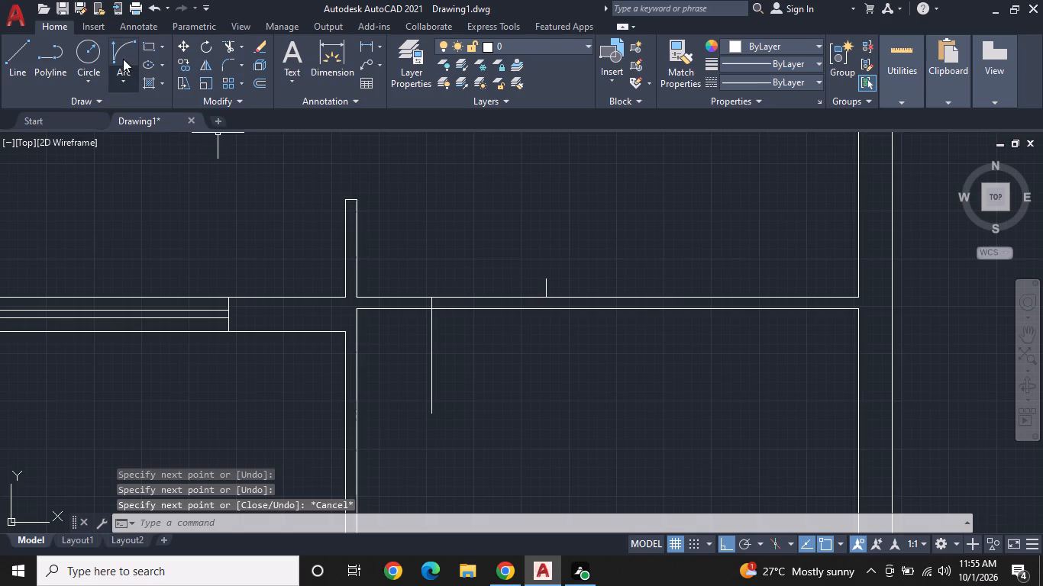
# Draw the door swing arc from the lower end of the vertical 2'-6" leaf line to the 2'-6" point on the wall face.
pyautogui.click(123, 59)
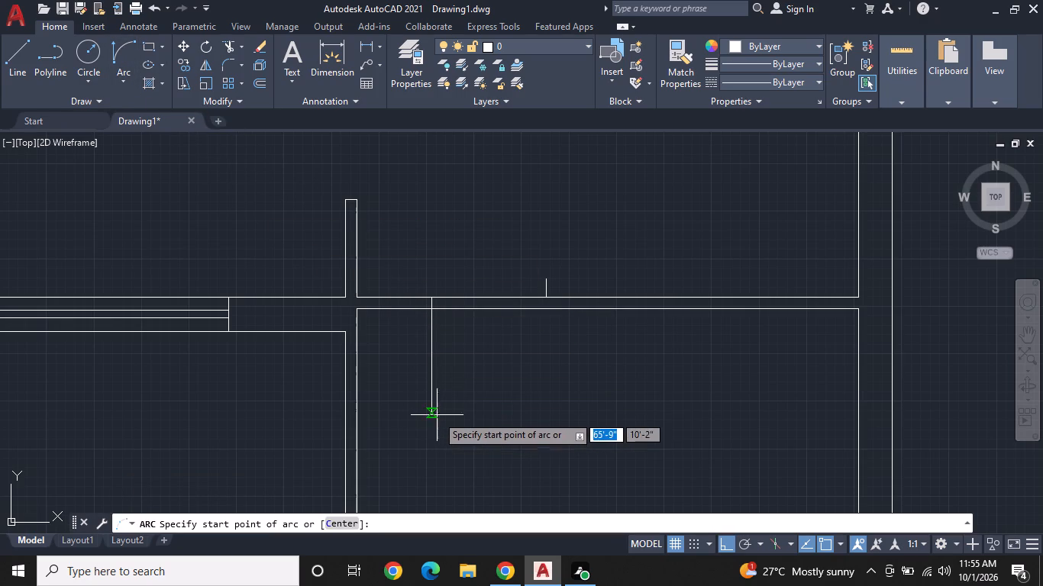
pyautogui.click(436, 415)
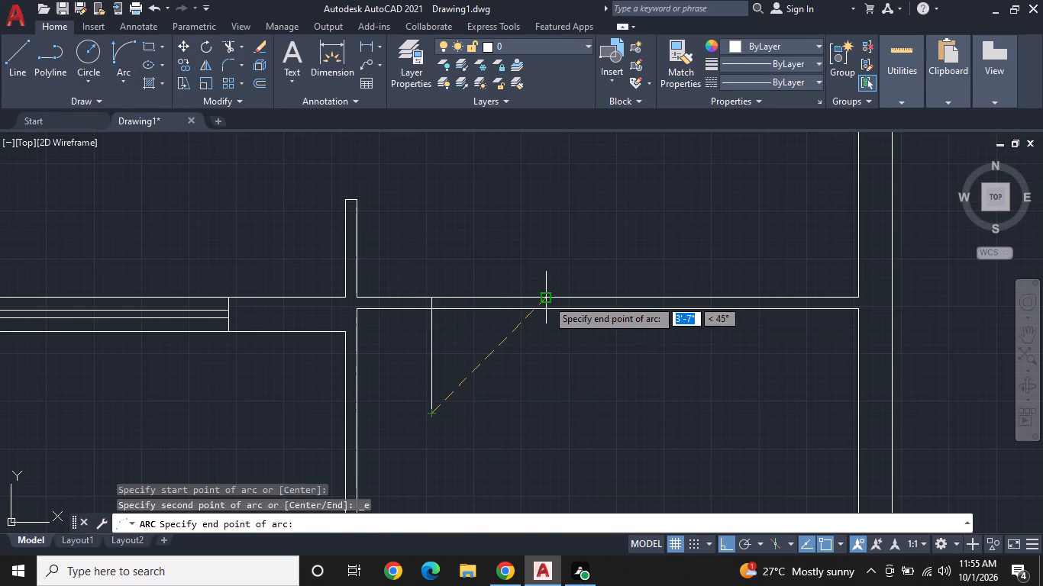
pyautogui.click(547, 299)
pyautogui.click(625, 428)
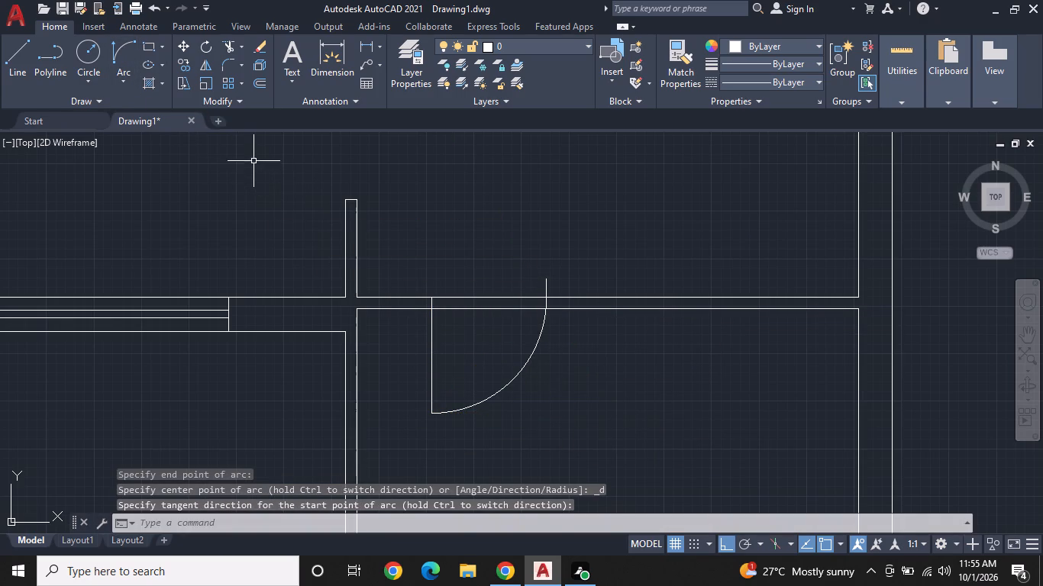
# Offset the vertical door leaf line 1" toward the swing arc to give the leaf its thickness.
pyautogui.doubleClick(259, 84)
pyautogui.rightClick(432, 222)
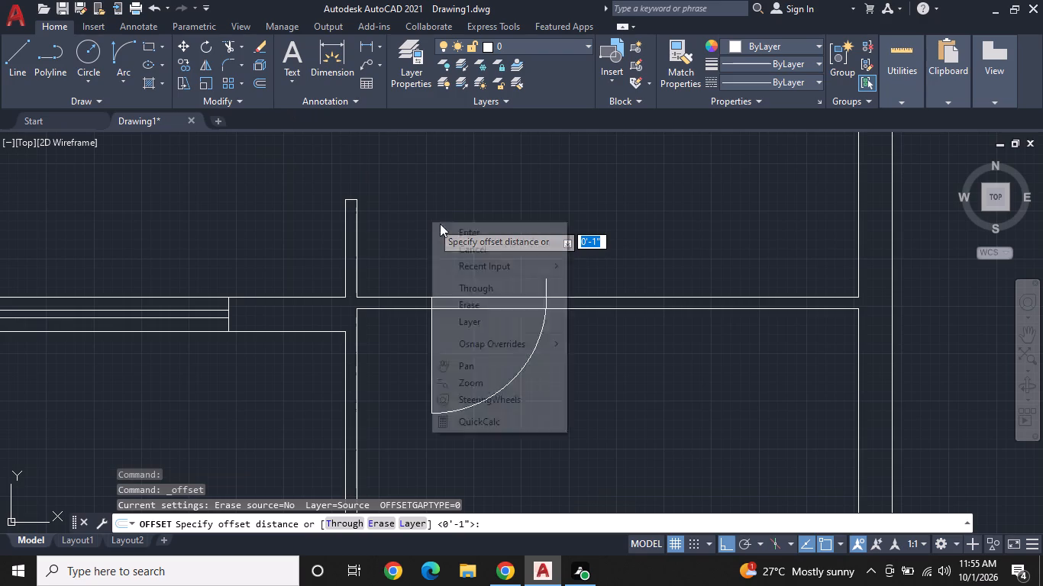
pyautogui.click(477, 230)
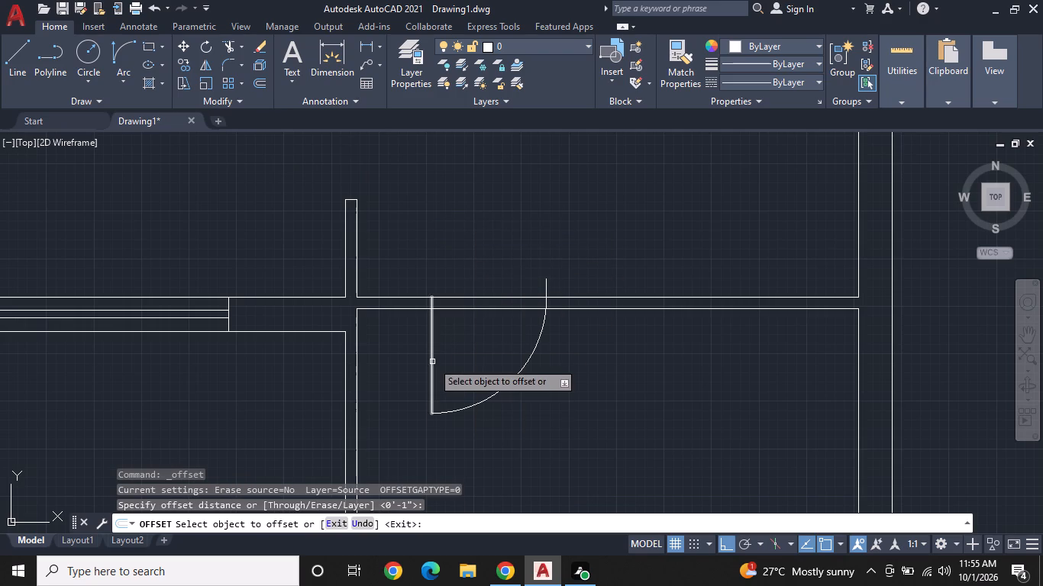
pyautogui.click(432, 362)
pyautogui.click(492, 352)
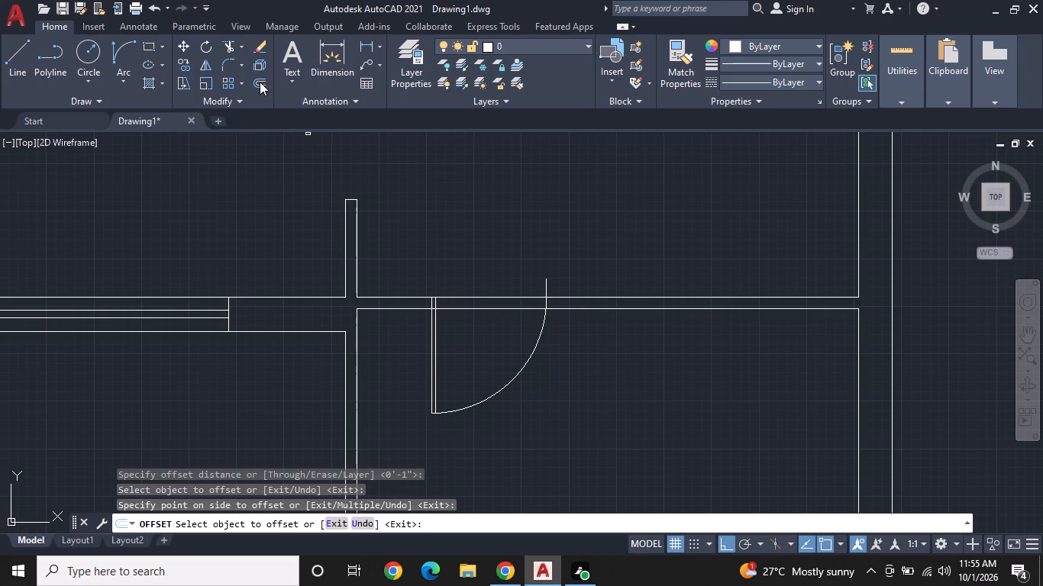
# Make the dashed ACAD linetype current and apply it to the new door swing arc.
pyautogui.click(781, 78)
pyautogui.click(754, 137)
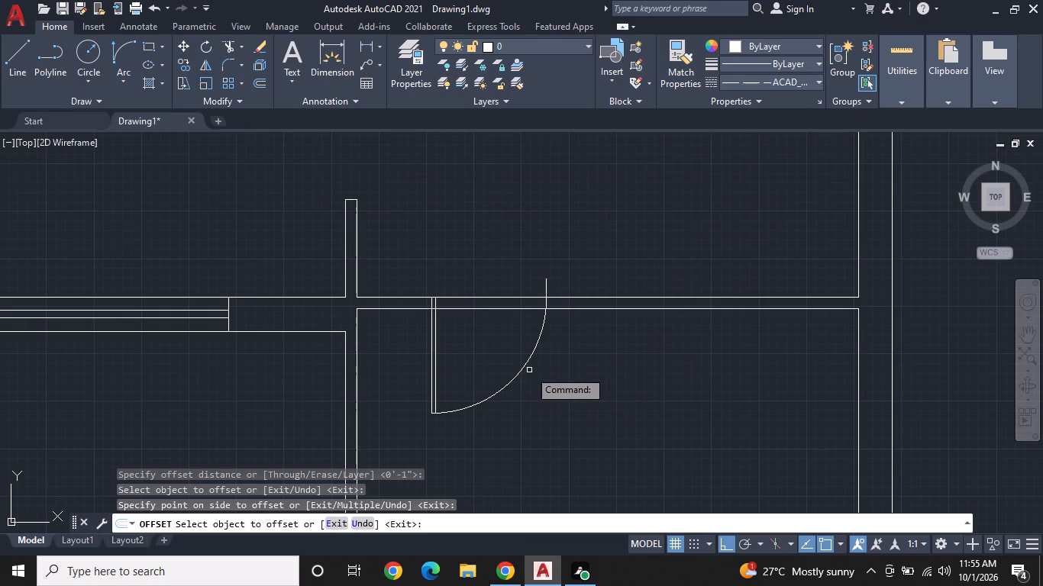
pyautogui.press('Escape')
pyautogui.press('Escape')
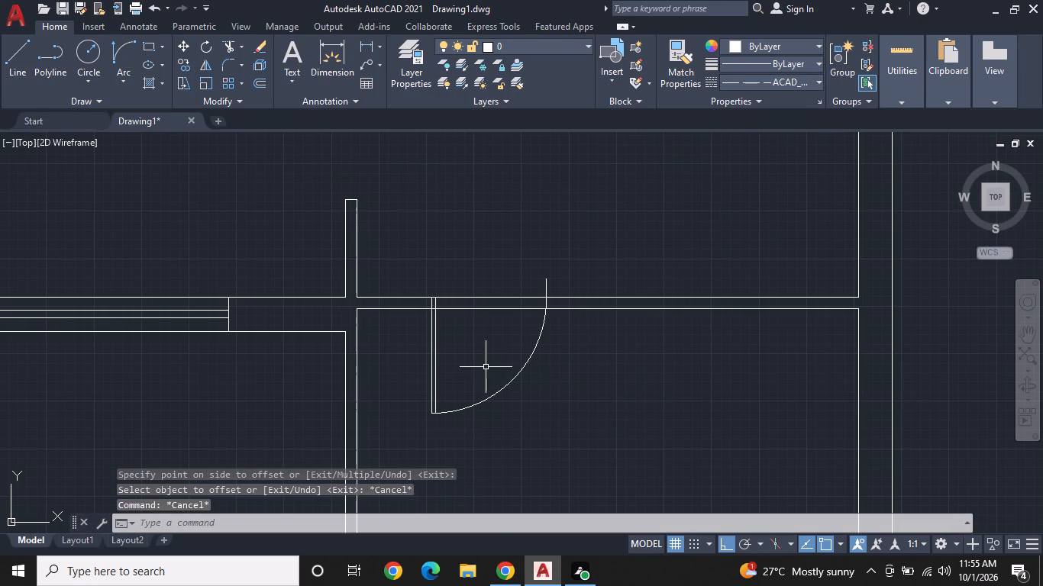
pyautogui.click(537, 350)
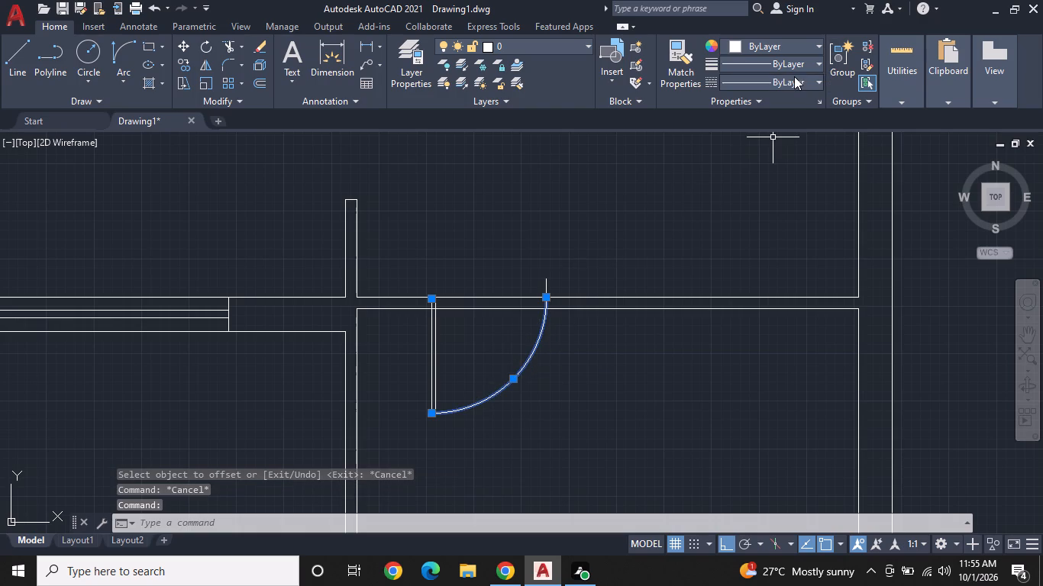
pyautogui.click(793, 76)
pyautogui.click(781, 134)
# Trim away the short tick above the swing arc's end and the wall's upper face line across the door opening.
pyautogui.moveTo(675, 210); pyautogui.dragTo(584, 245, button='middle')
pyautogui.rightClick(554, 240)
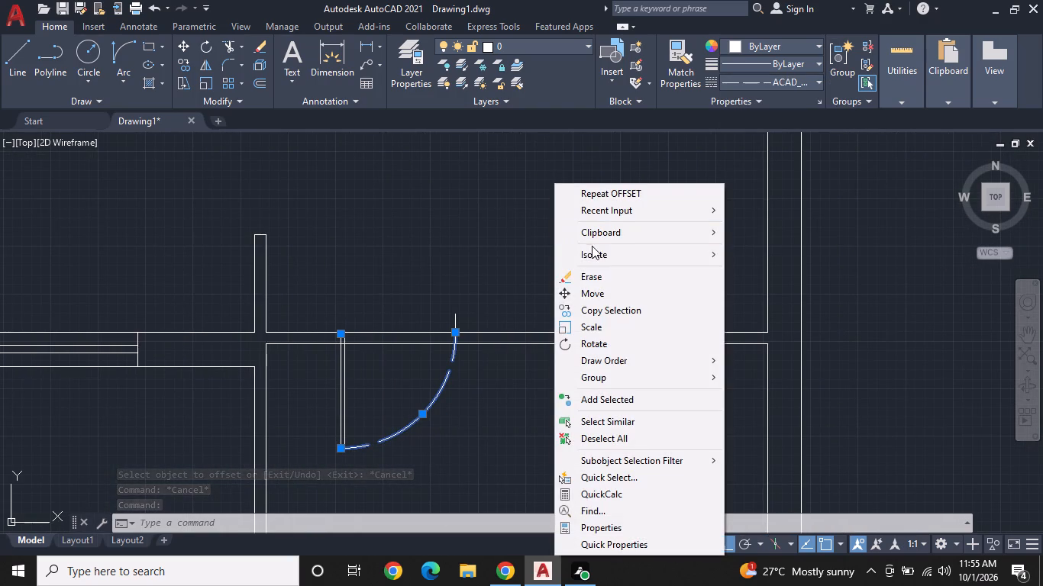
pyautogui.click(431, 222)
pyautogui.click(428, 224)
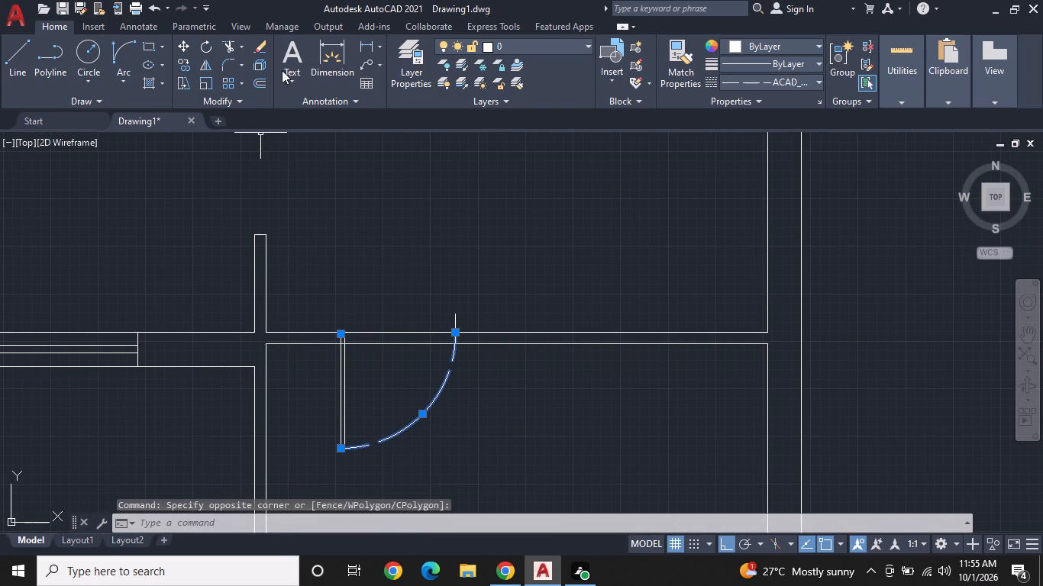
pyautogui.click(231, 37)
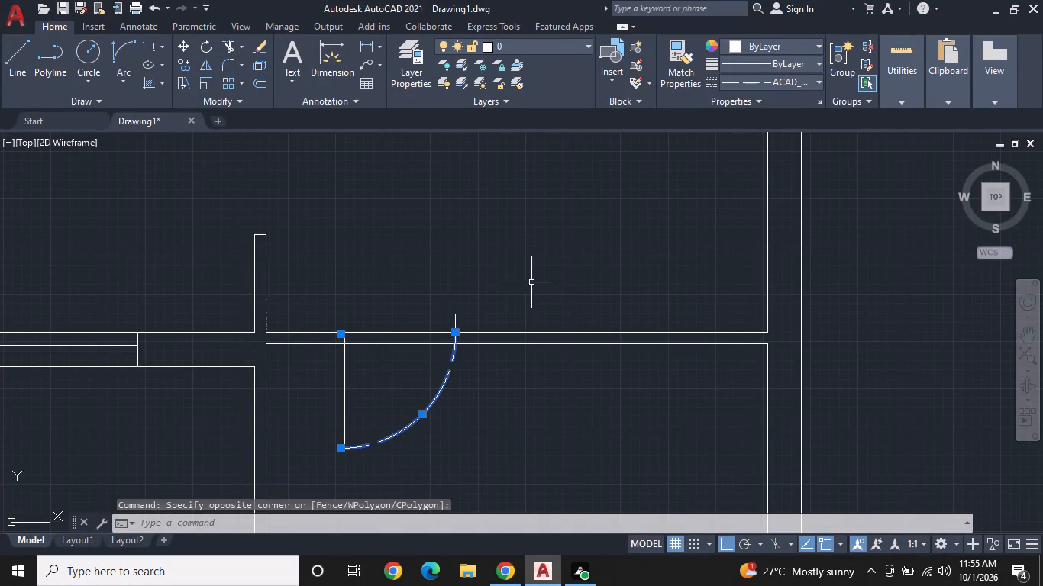
pyautogui.click(225, 43)
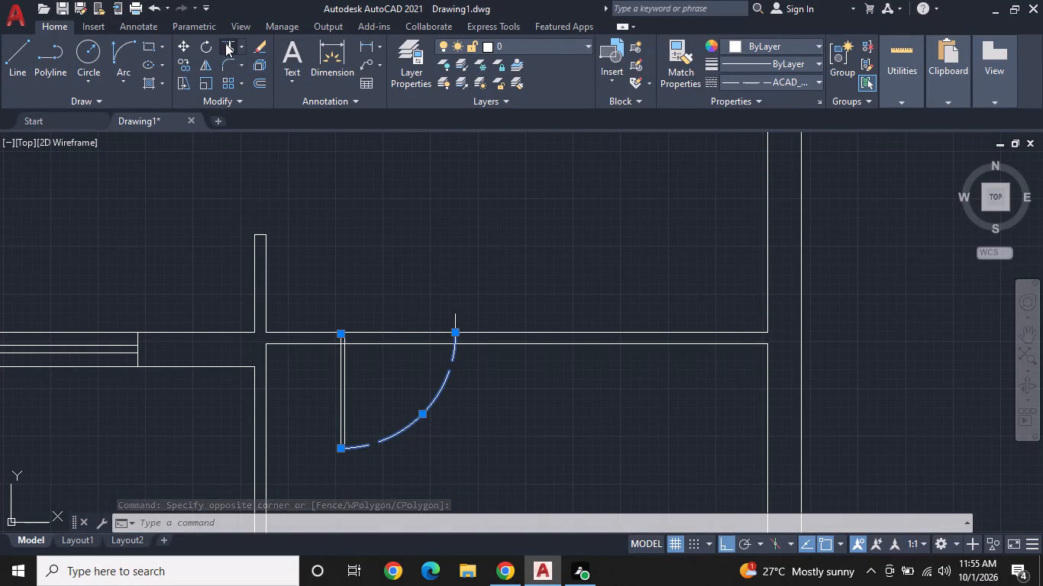
pyautogui.click(457, 315)
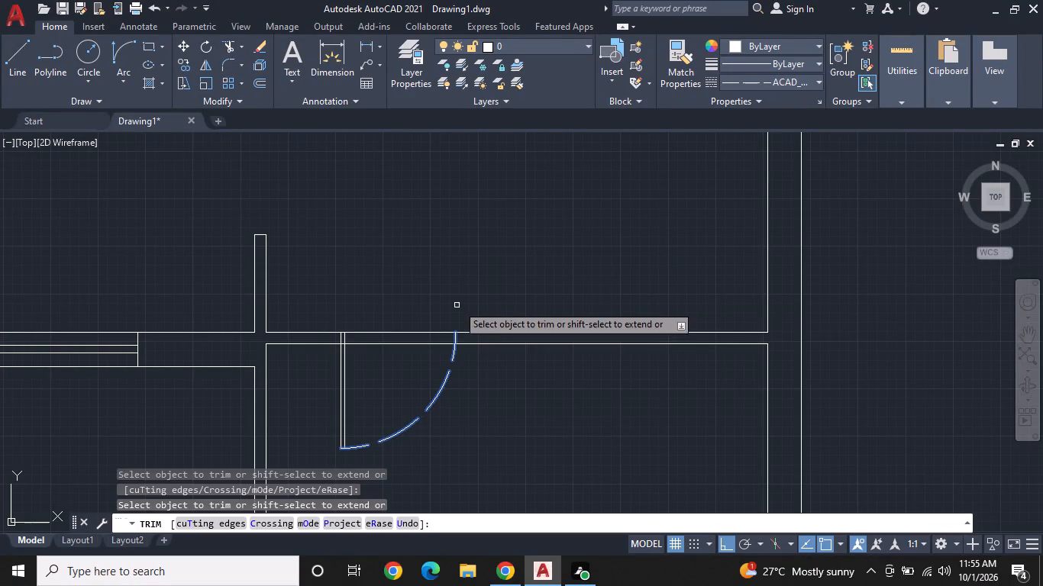
pyautogui.press('Escape')
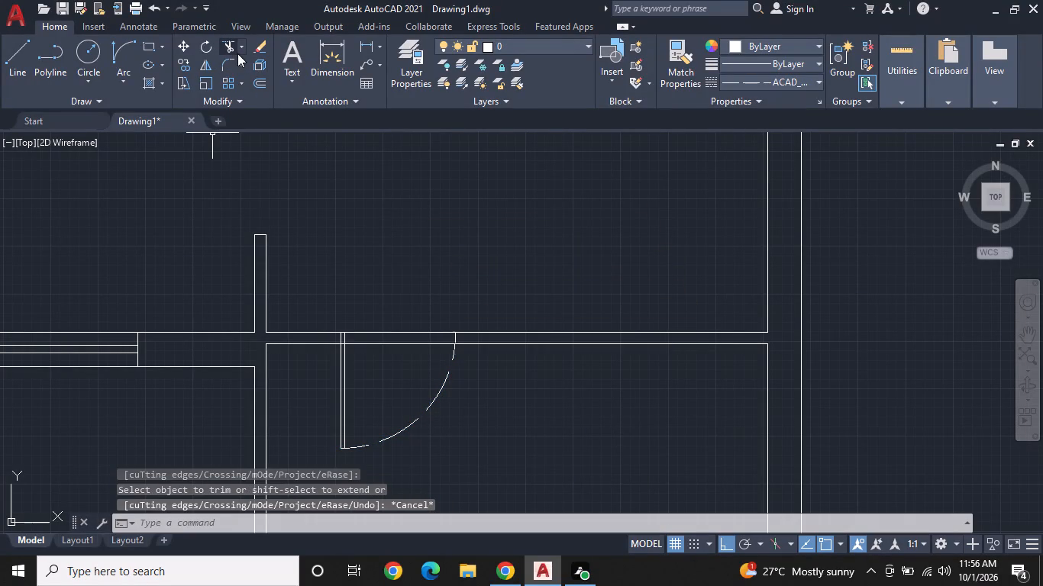
pyautogui.click(223, 41)
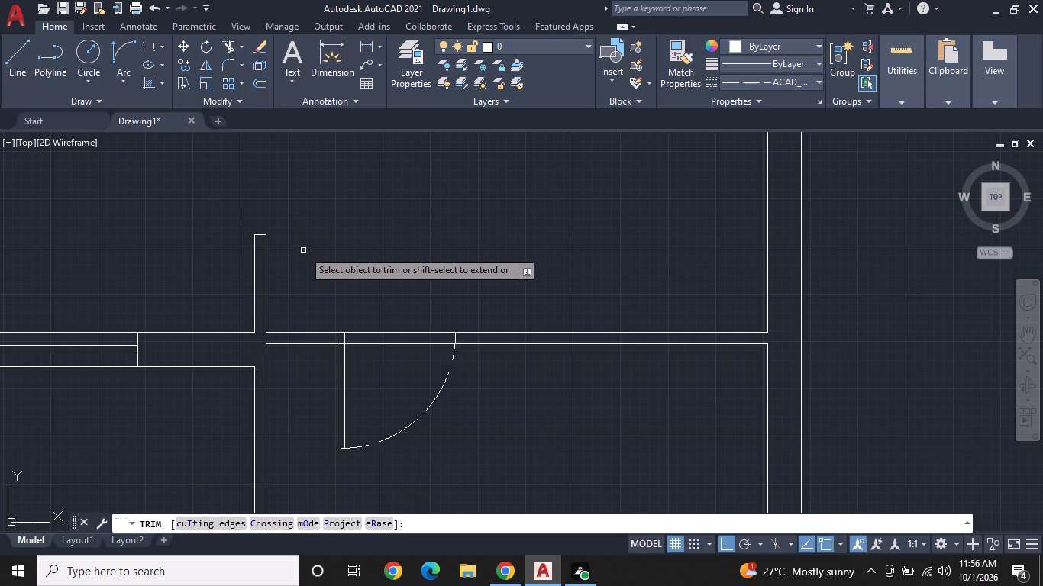
pyautogui.click(401, 333)
pyautogui.click(401, 327)
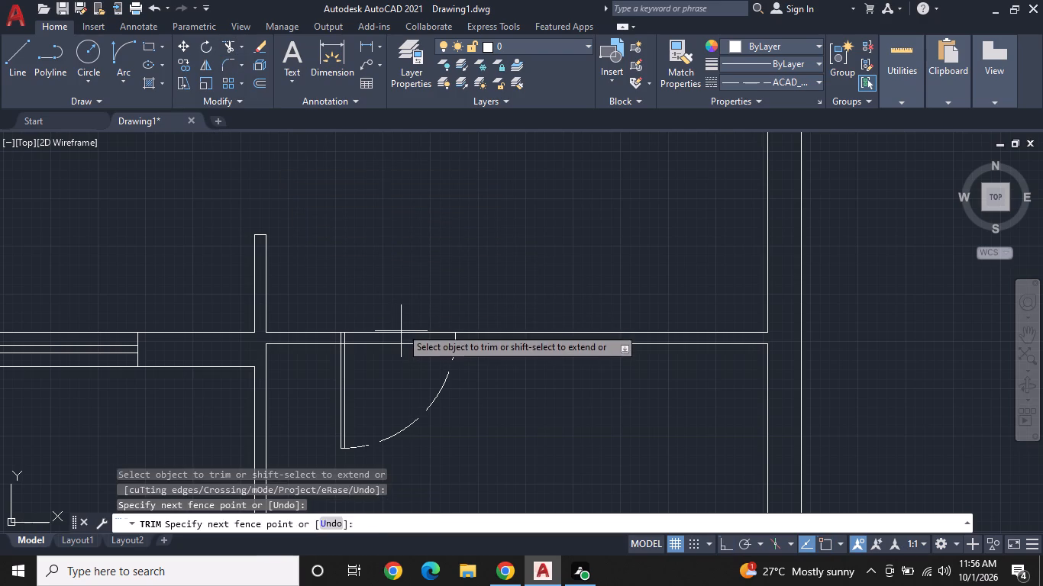
pyautogui.click(397, 337)
# Draw a dashed vertical line across the opening from the 9" wall end's outer corner down to the 3" wall stub's matching corner.
pyautogui.moveTo(402, 308); pyautogui.dragTo(393, 349, button='middle')
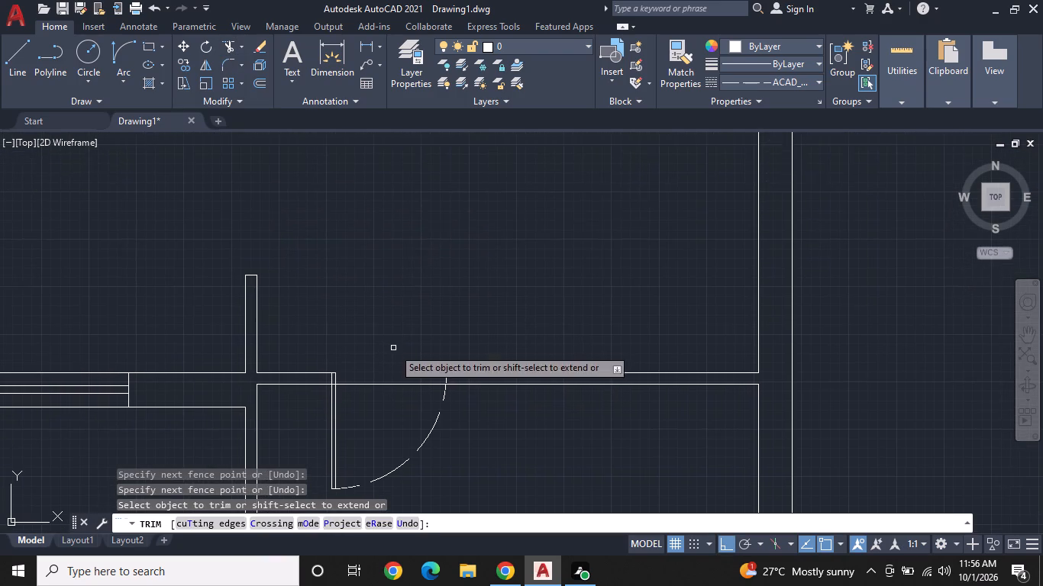
pyautogui.scroll(-1, 396, 329)
pyautogui.moveTo(394, 291); pyautogui.dragTo(395, 377, button='middle')
pyautogui.moveTo(399, 350); pyautogui.dragTo(404, 346, button='middle')
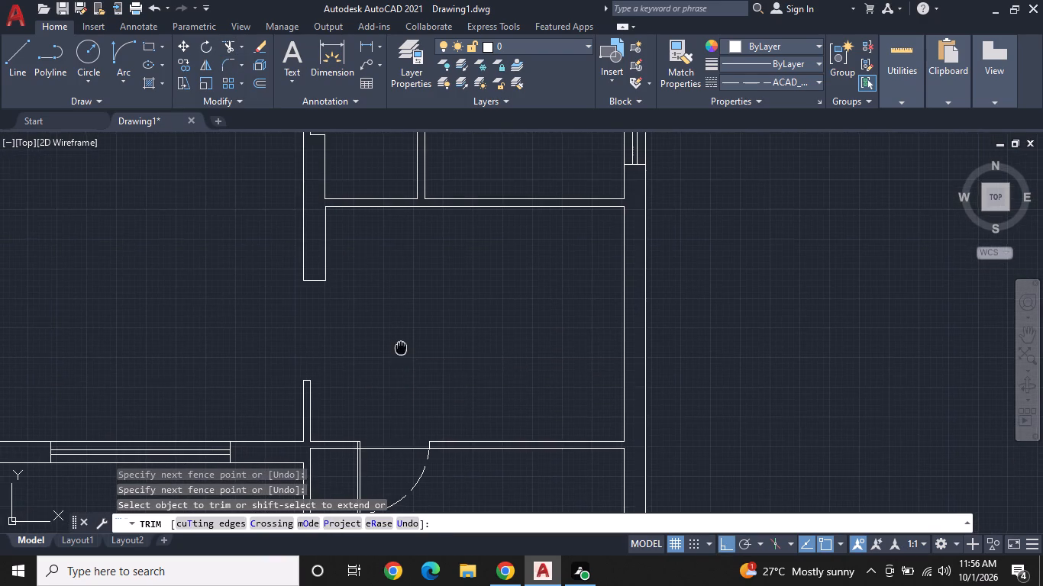
pyautogui.moveTo(404, 346); pyautogui.dragTo(453, 333, button='middle')
pyautogui.middleClick(453, 333)
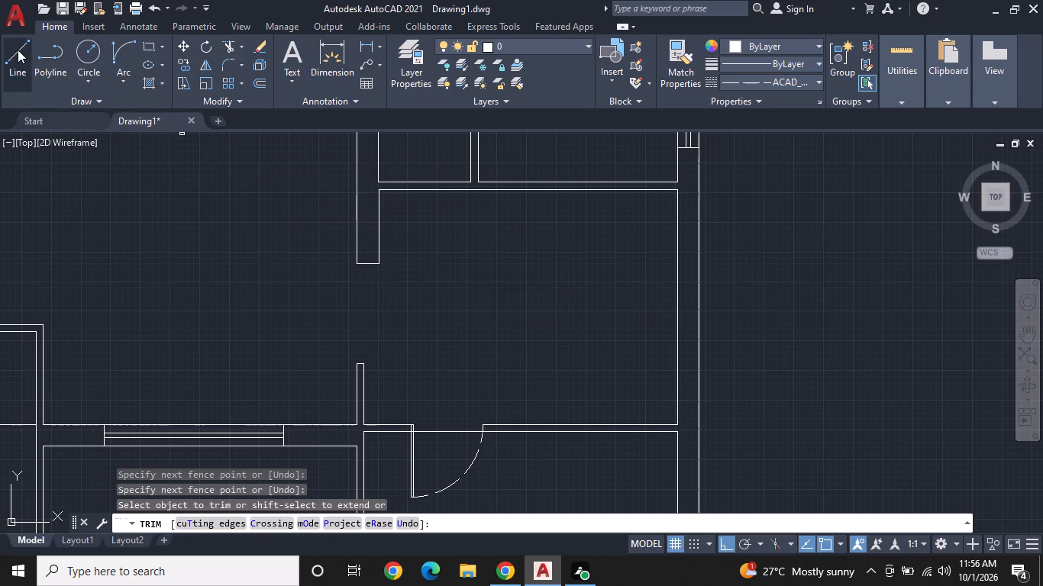
pyautogui.click(19, 53)
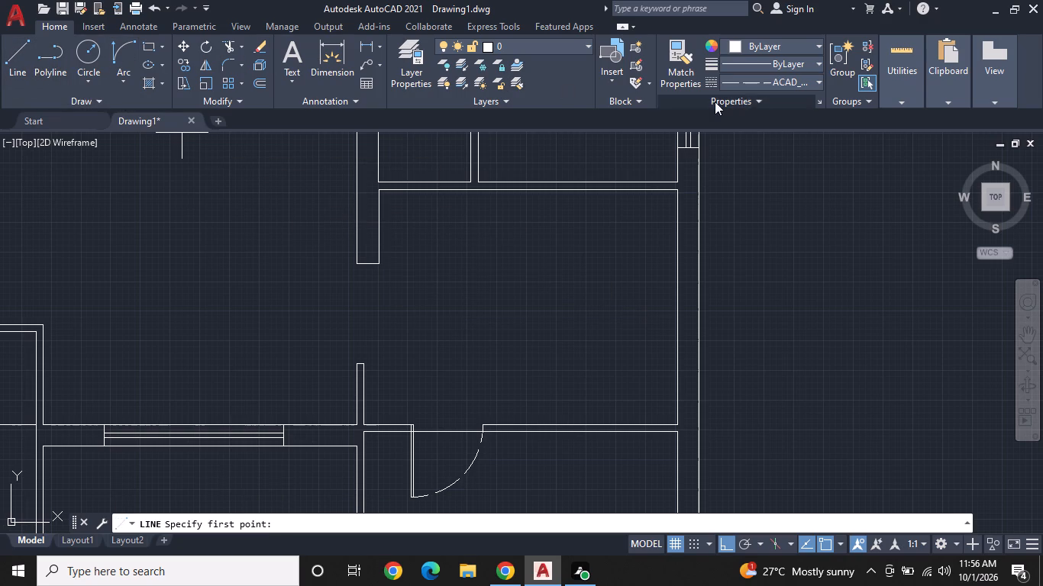
pyautogui.click(354, 263)
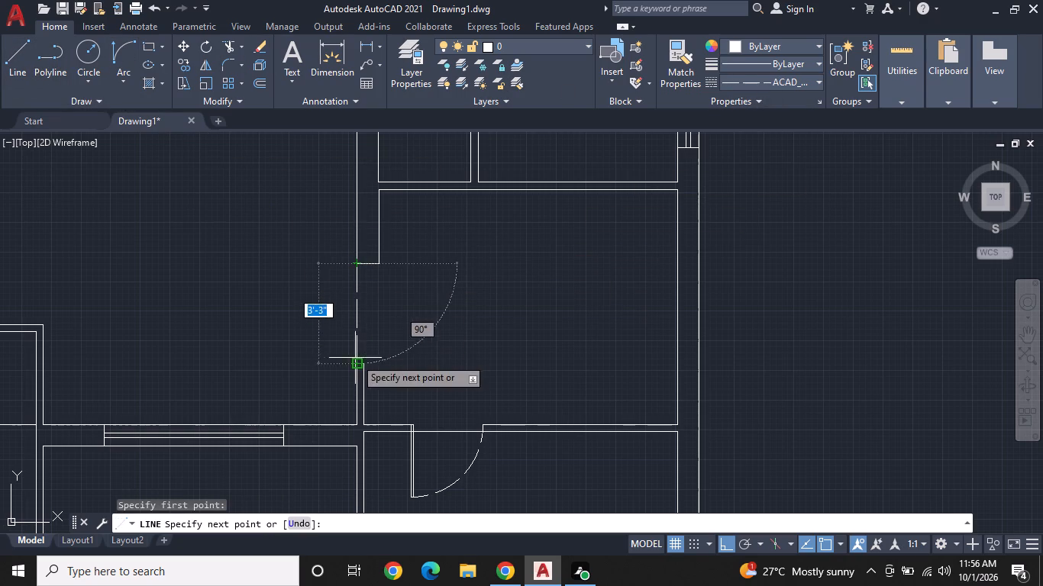
pyautogui.click(355, 359)
pyautogui.rightClick(354, 359)
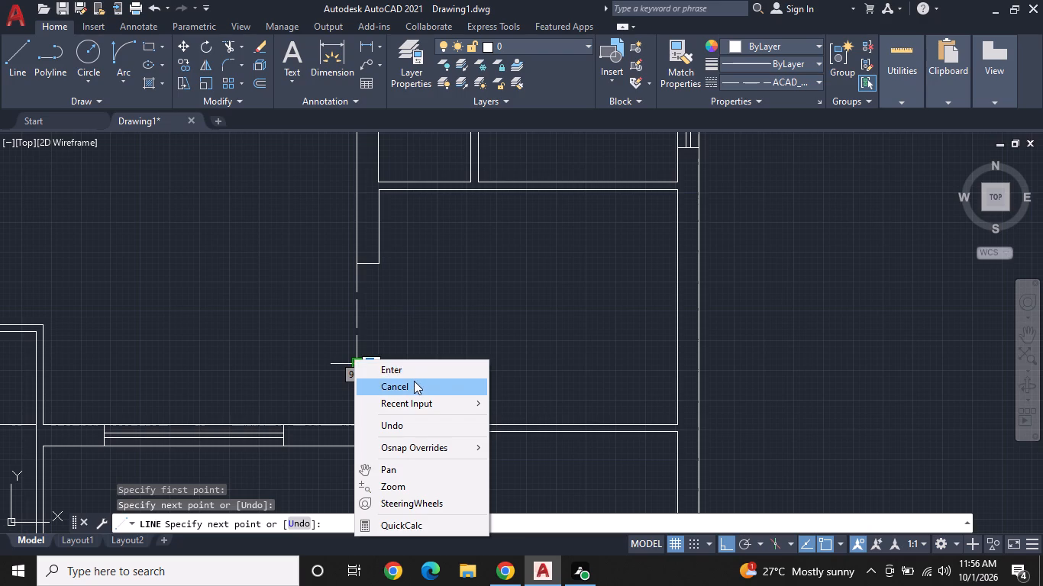
pyautogui.click(414, 381)
# Draw a second dashed vertical line, about 3'-6" long, down from the 9" wall end's inner corner, level with the stub's top.
pyautogui.rightClick(370, 286)
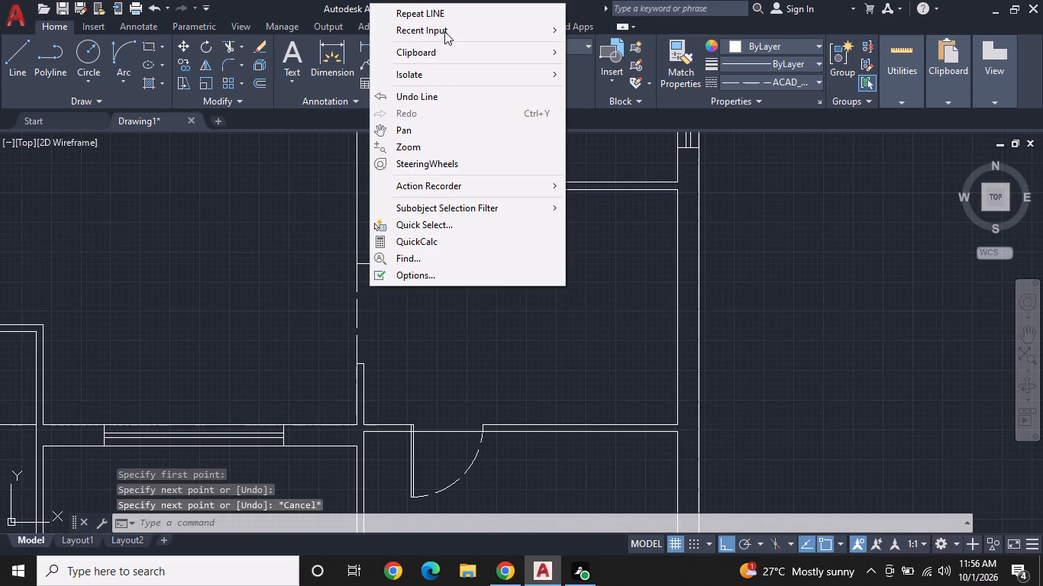
pyautogui.click(448, 8)
pyautogui.click(381, 268)
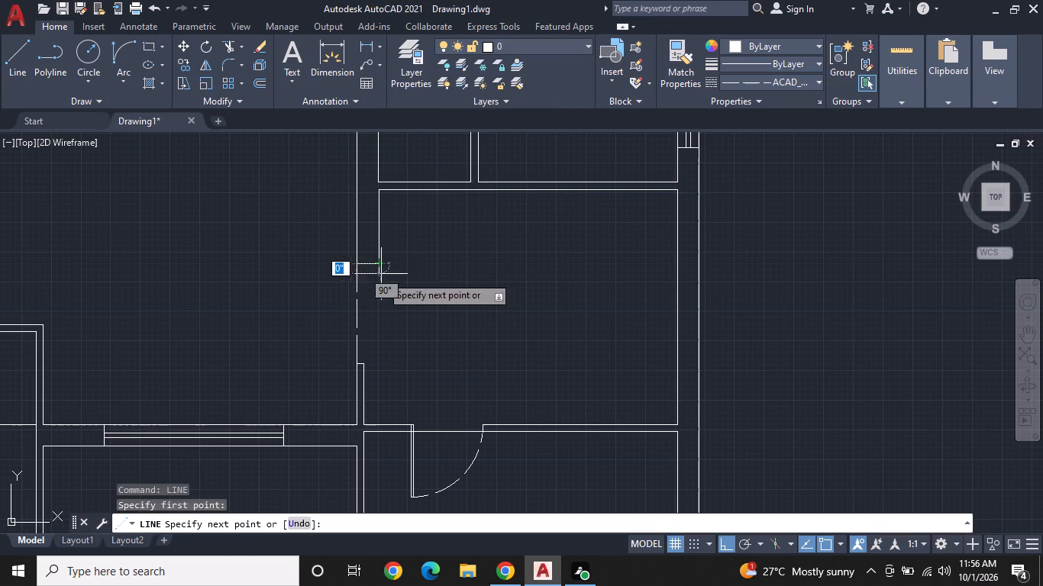
pyautogui.click(379, 363)
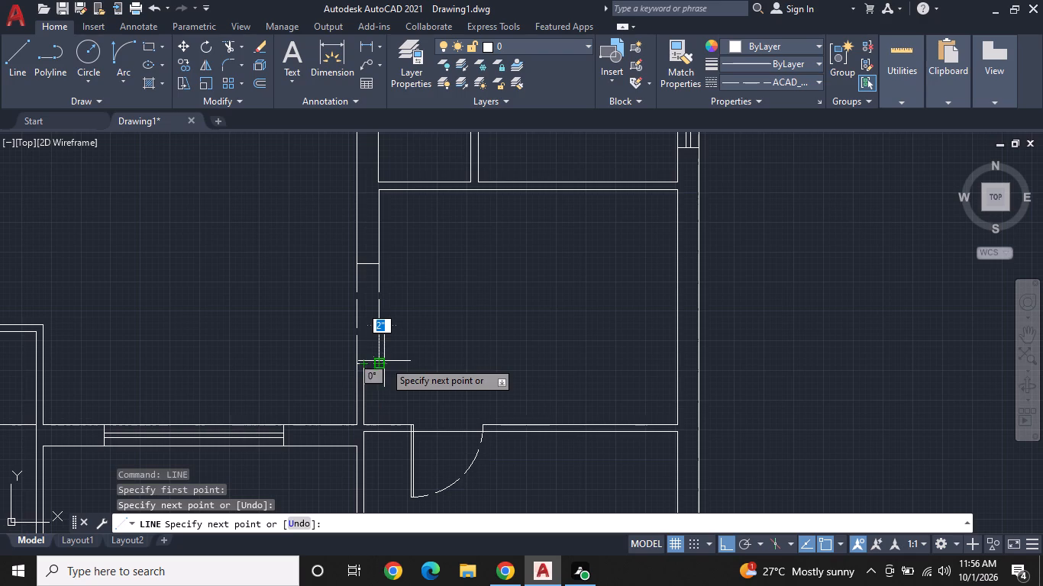
pyautogui.rightClick(405, 356)
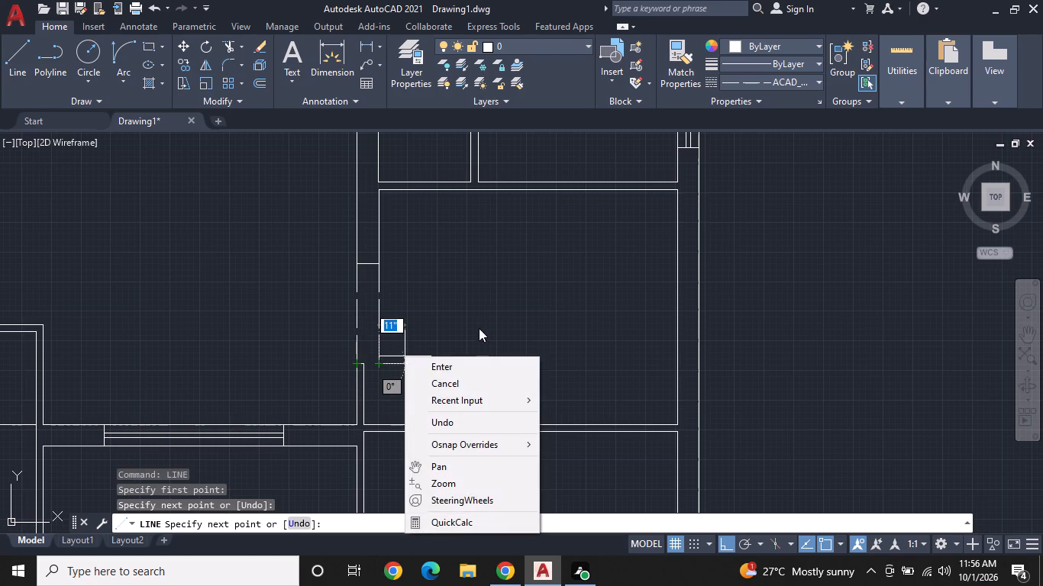
pyautogui.click(463, 379)
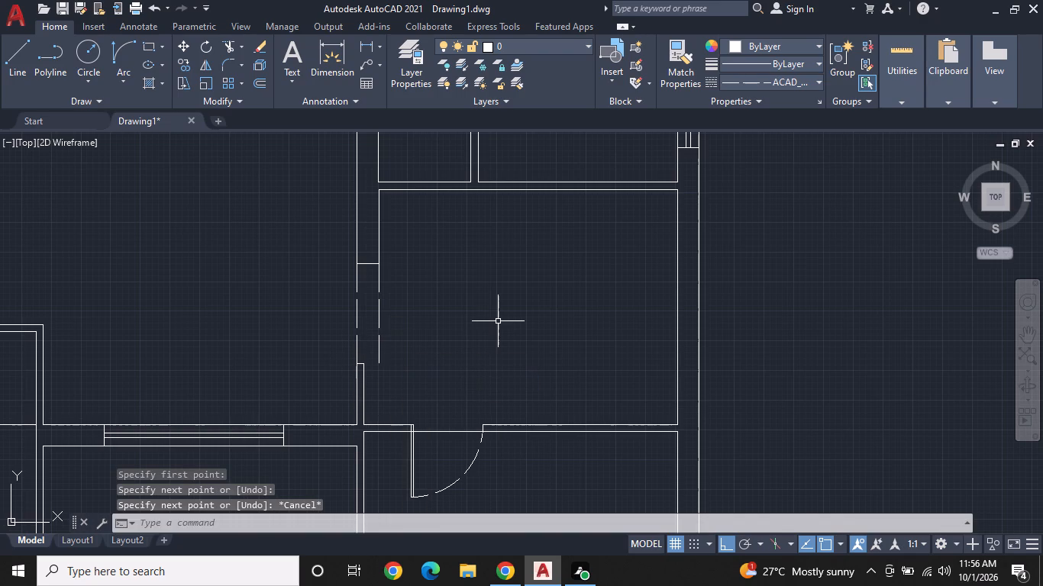
# Reset the current linetype to ByLayer and draw a line from the 3" stub's upper corner into the room, then about 2' down to the wall.
pyautogui.click(771, 80)
pyautogui.click(749, 98)
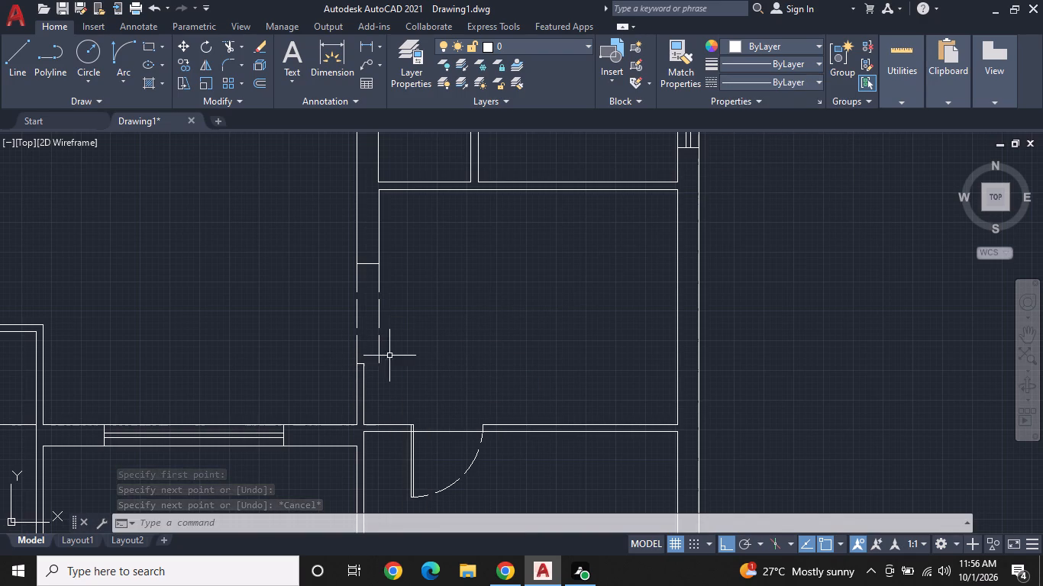
pyautogui.rightClick(371, 363)
pyautogui.click(479, 91)
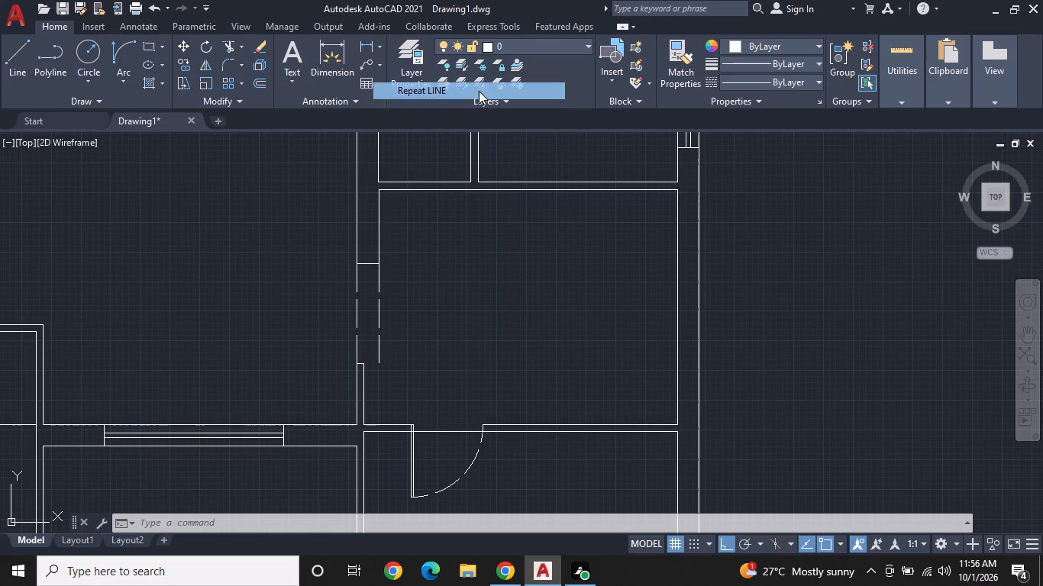
pyautogui.click(369, 361)
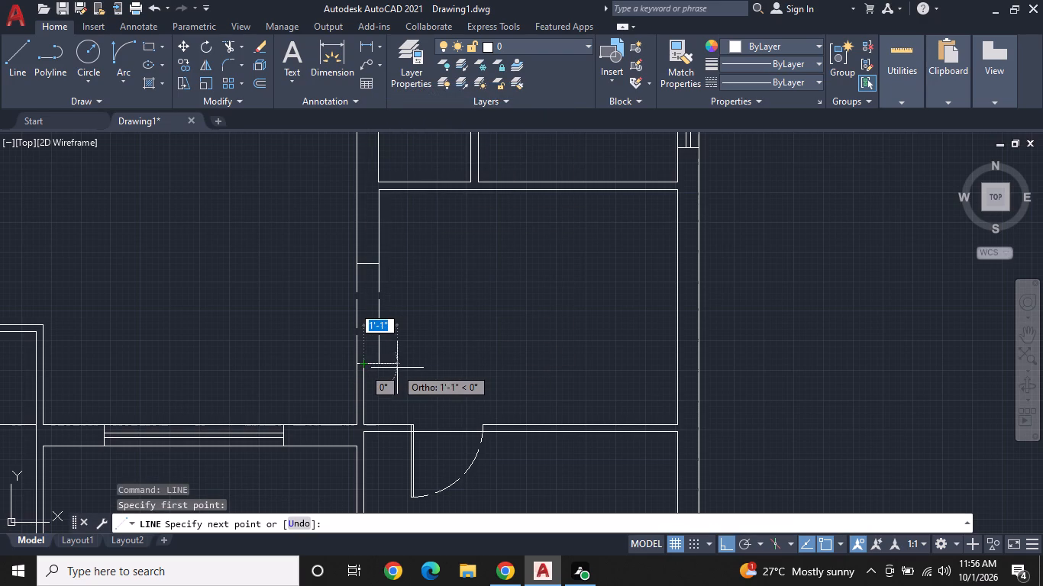
pyautogui.click(407, 365)
pyautogui.scroll(2, 406, 422)
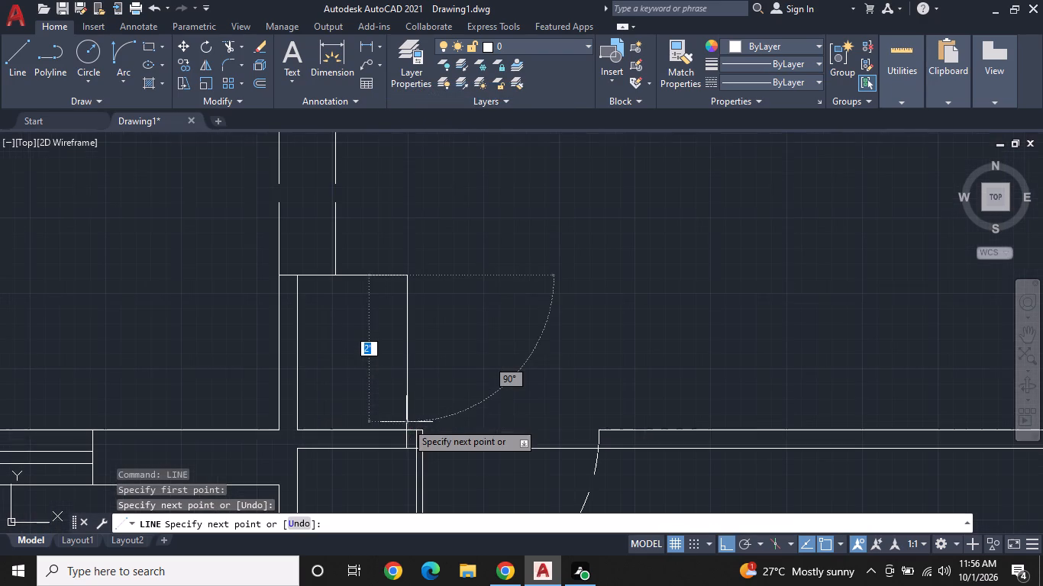
pyautogui.click(408, 425)
pyautogui.rightClick(408, 425)
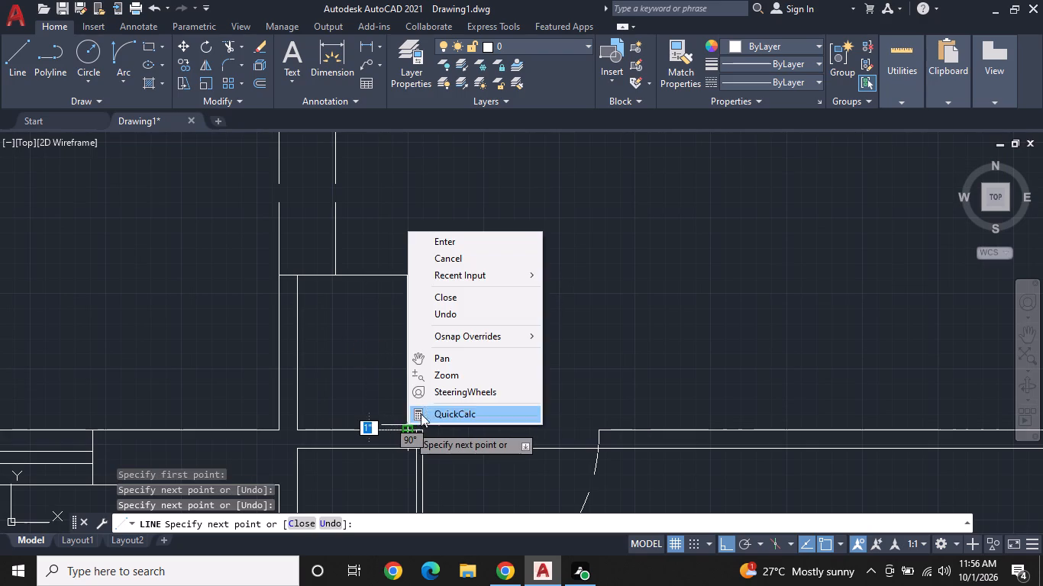
pyautogui.click(441, 256)
pyautogui.scroll(-1, 492, 280)
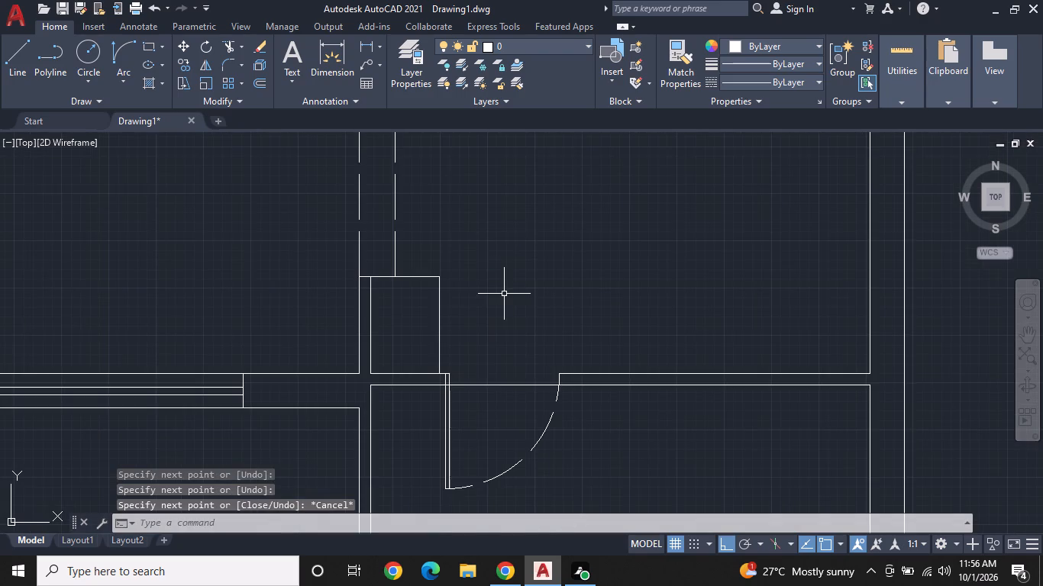
# Draw a 2' horizontal line for the door leaf from the short 3" wall tick's outer end into the small upper room.
pyautogui.moveTo(505, 295); pyautogui.dragTo(433, 378, button='middle')
pyautogui.scroll(-2, 427, 379)
pyautogui.moveTo(457, 340); pyautogui.dragTo(512, 327, button='middle')
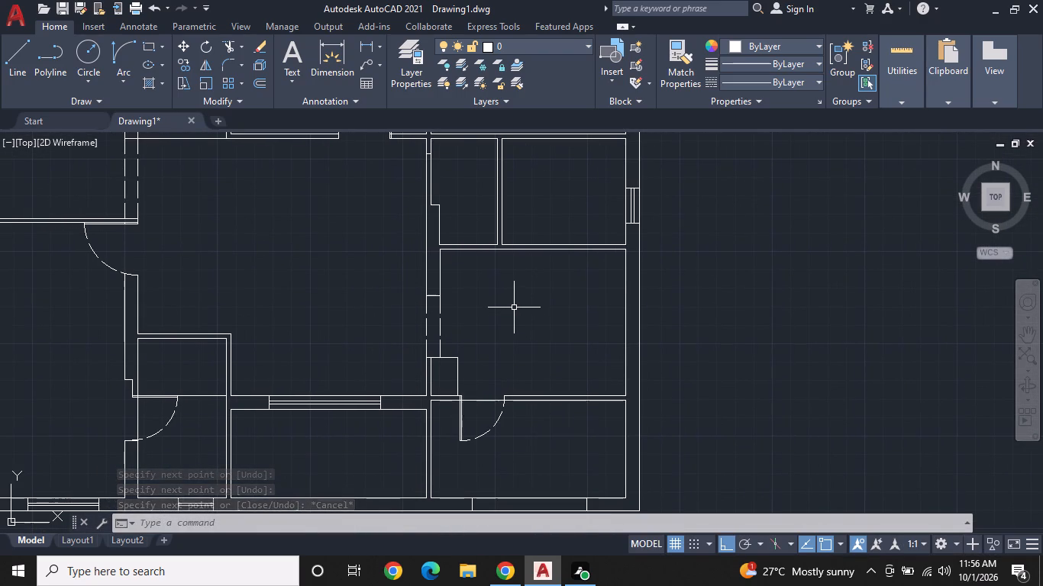
pyautogui.scroll(1, 512, 302)
pyautogui.moveTo(512, 317); pyautogui.dragTo(522, 367, button='middle')
pyautogui.scroll(-1, 476, 301)
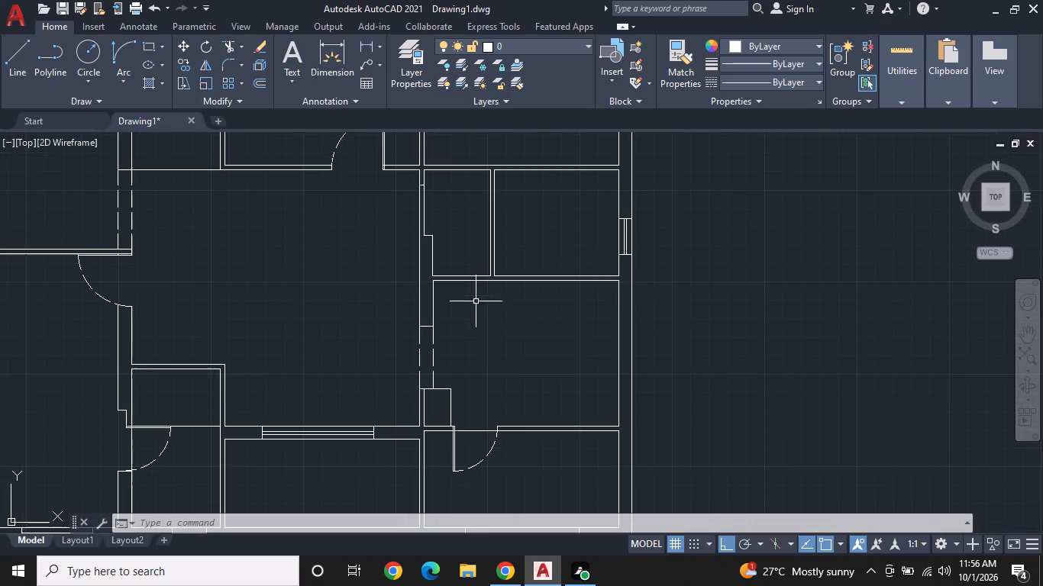
pyautogui.moveTo(443, 244); pyautogui.dragTo(441, 353, button='middle')
pyautogui.scroll(1, 437, 336)
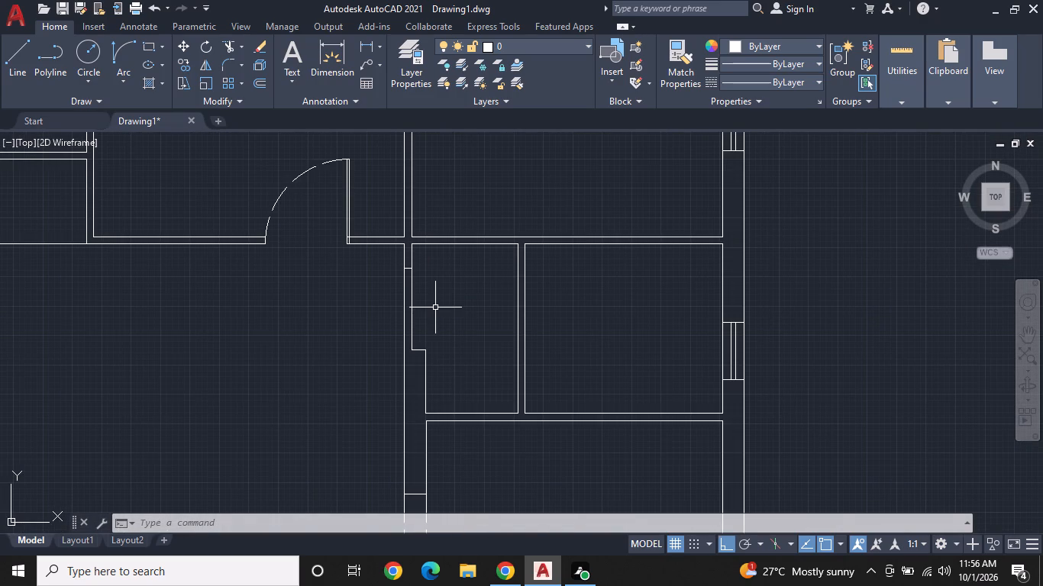
pyautogui.scroll(1, 433, 304)
pyautogui.moveTo(435, 307); pyautogui.dragTo(455, 379, button='middle')
pyautogui.scroll(1, 448, 364)
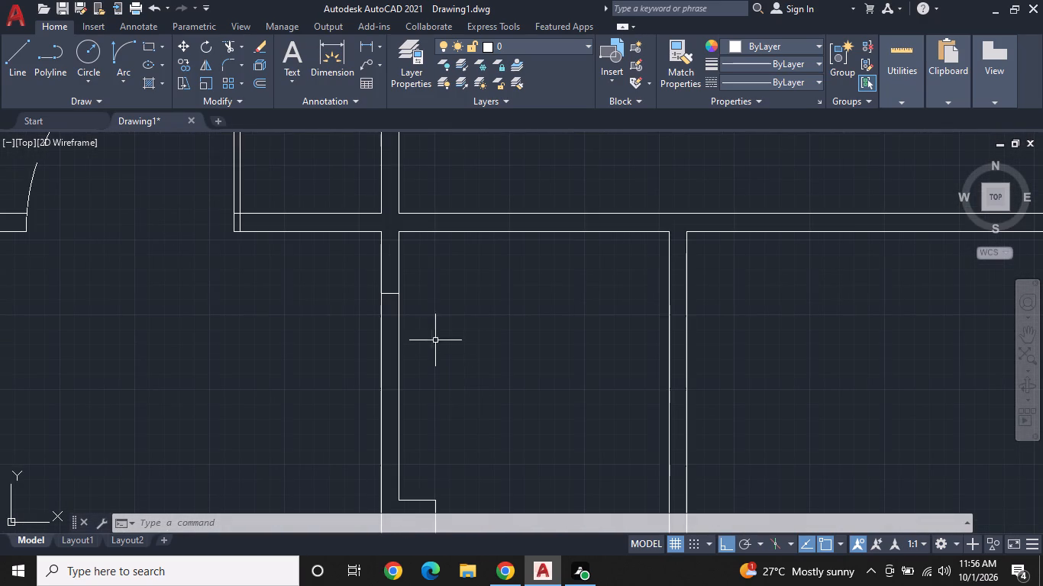
pyautogui.click(4, 62)
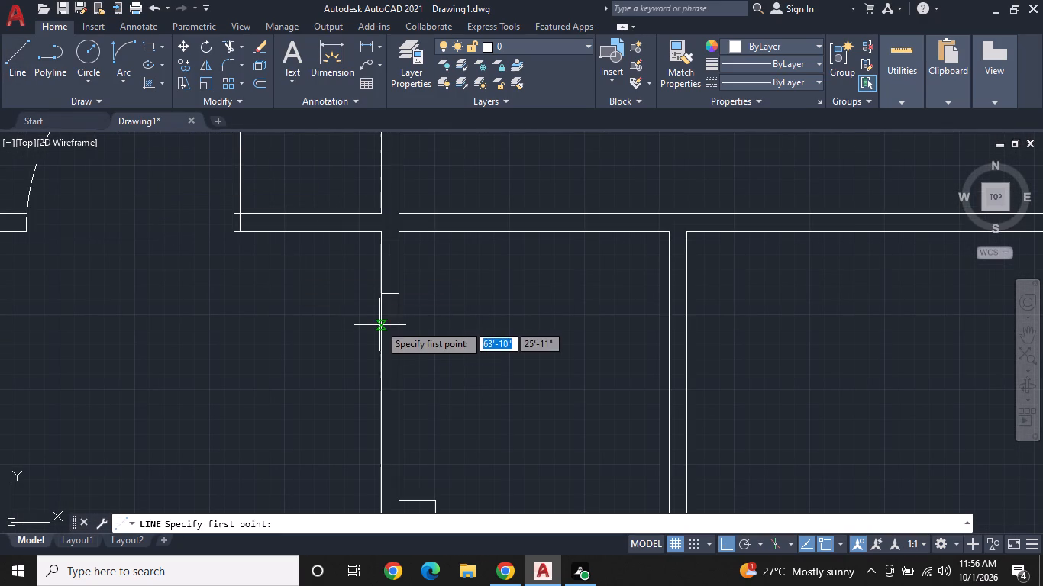
pyautogui.click(380, 293)
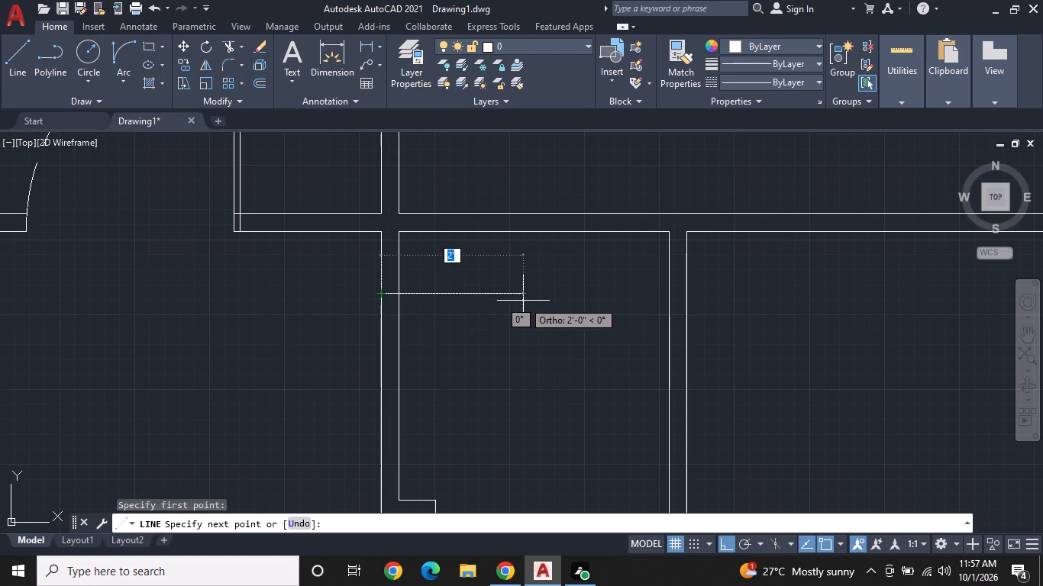
pyautogui.click(522, 301)
pyautogui.rightClick(509, 330)
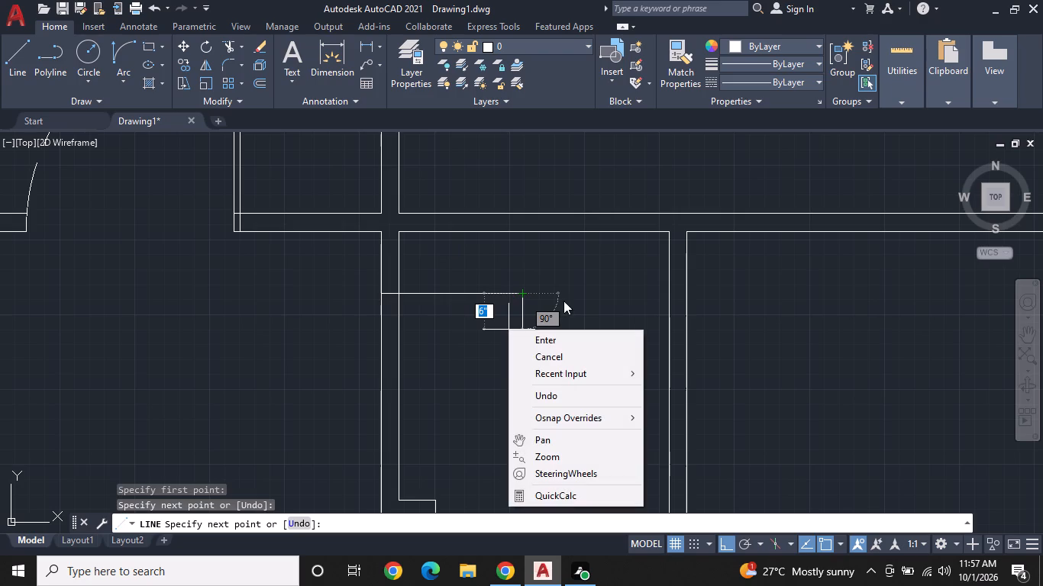
pyautogui.click(561, 359)
# Draw a line from the leaf's hinge end 2' down the wall's outer face, ending in a short tick outward.
pyautogui.rightClick(428, 337)
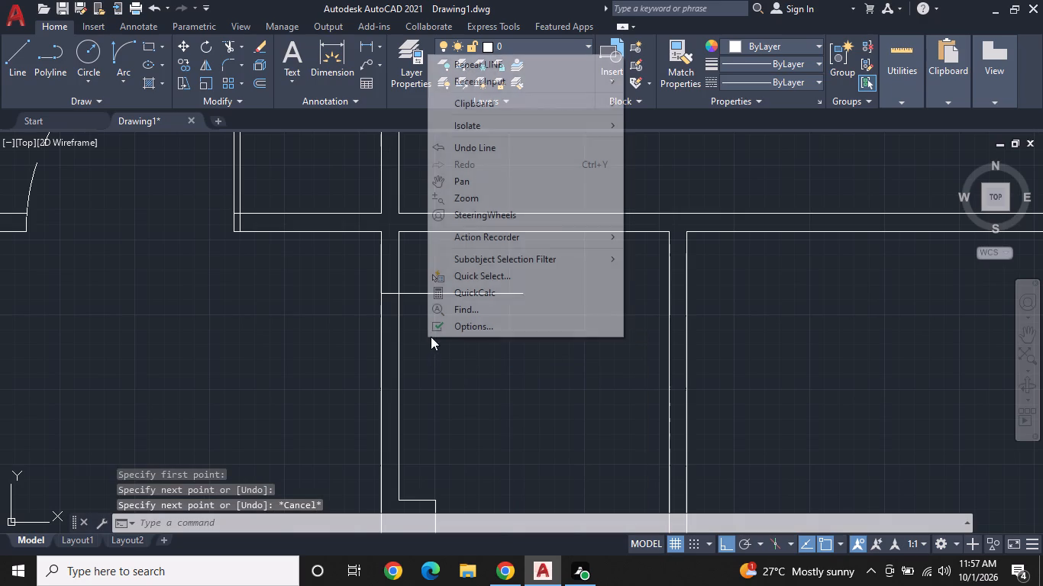
pyautogui.click(486, 61)
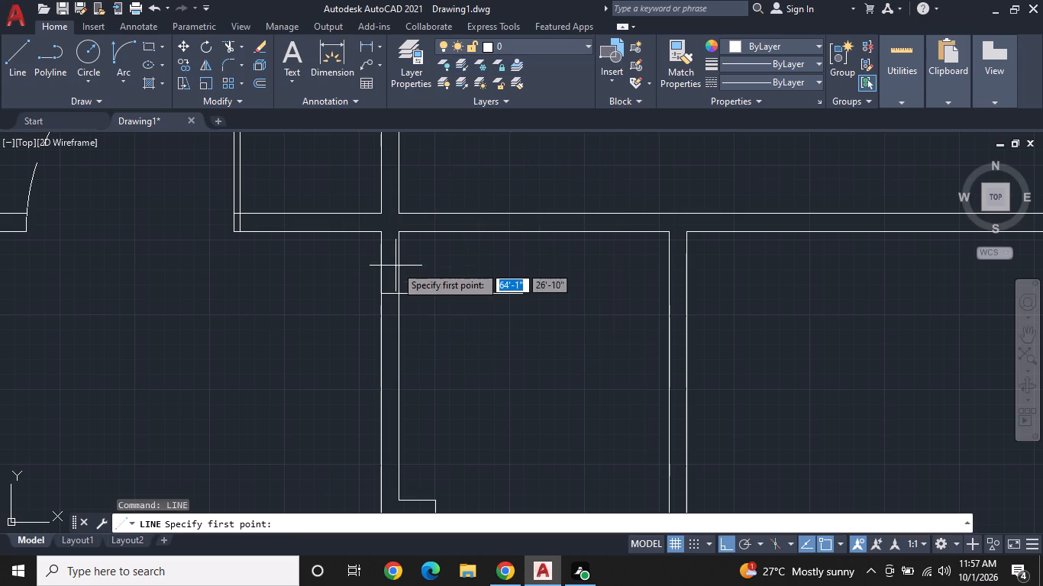
pyautogui.click(379, 291)
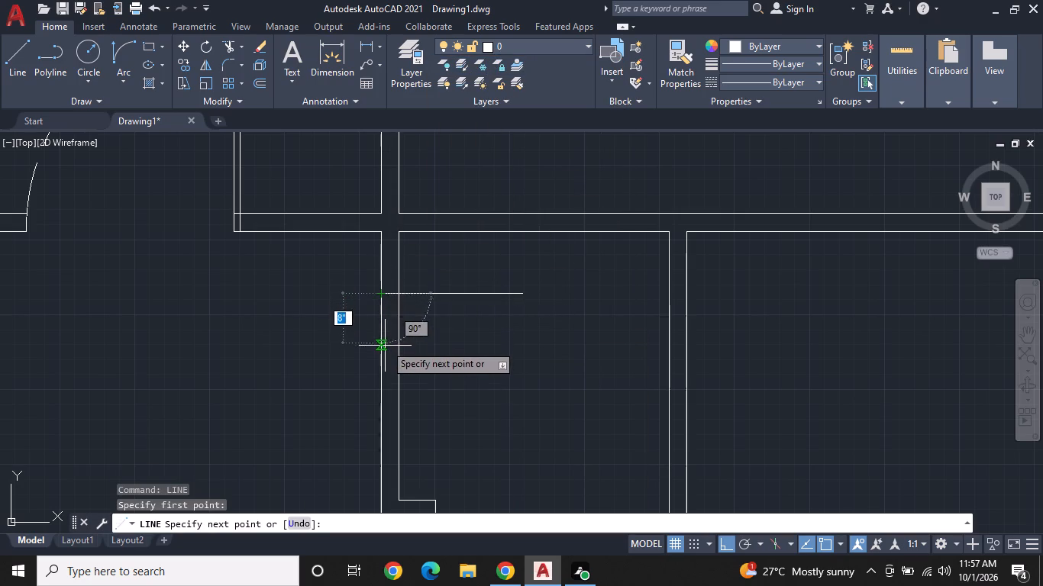
pyautogui.click(383, 437)
pyautogui.click(365, 437)
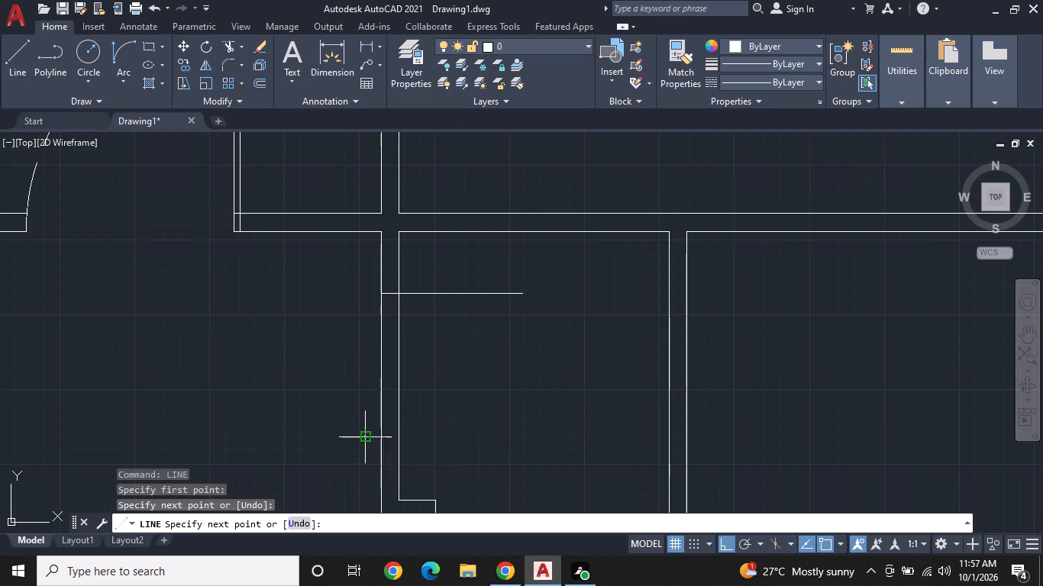
pyautogui.rightClick(365, 437)
pyautogui.click(412, 271)
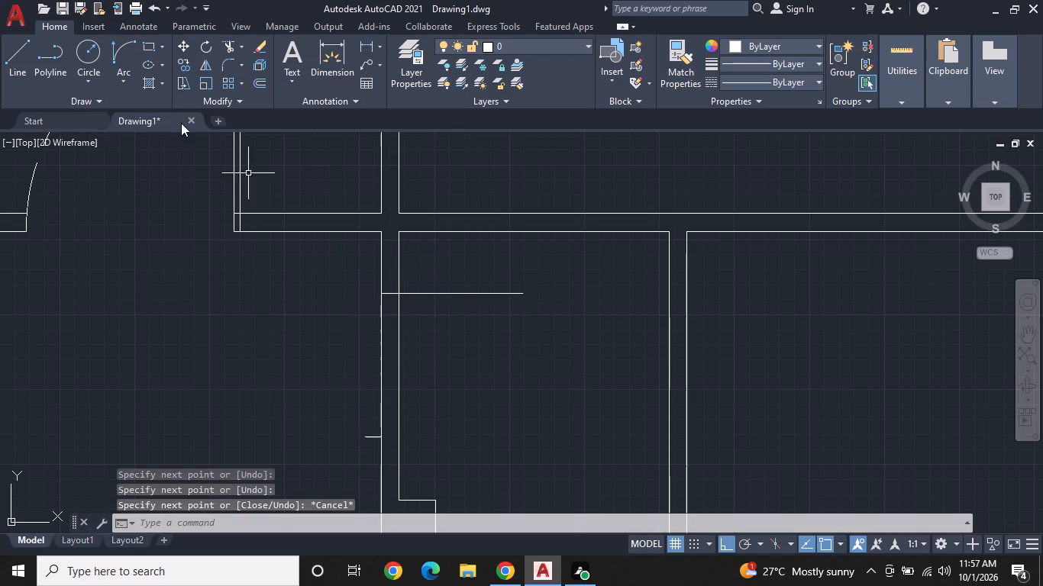
# Draw the door's quarter-circle swing arc from the leaf's free end to the tick on the wall's outer face.
pyautogui.click(110, 56)
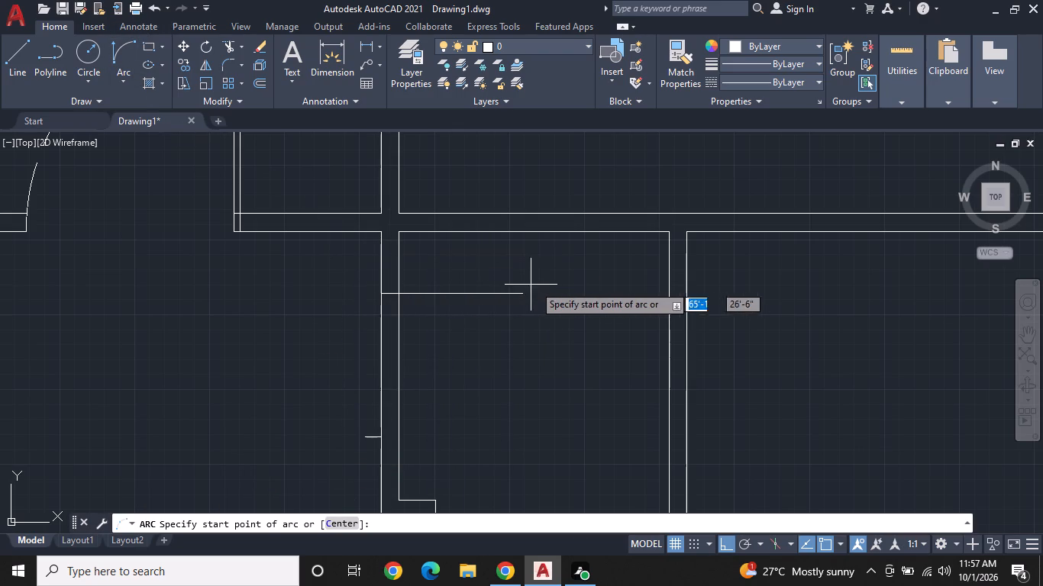
pyautogui.doubleClick(518, 294)
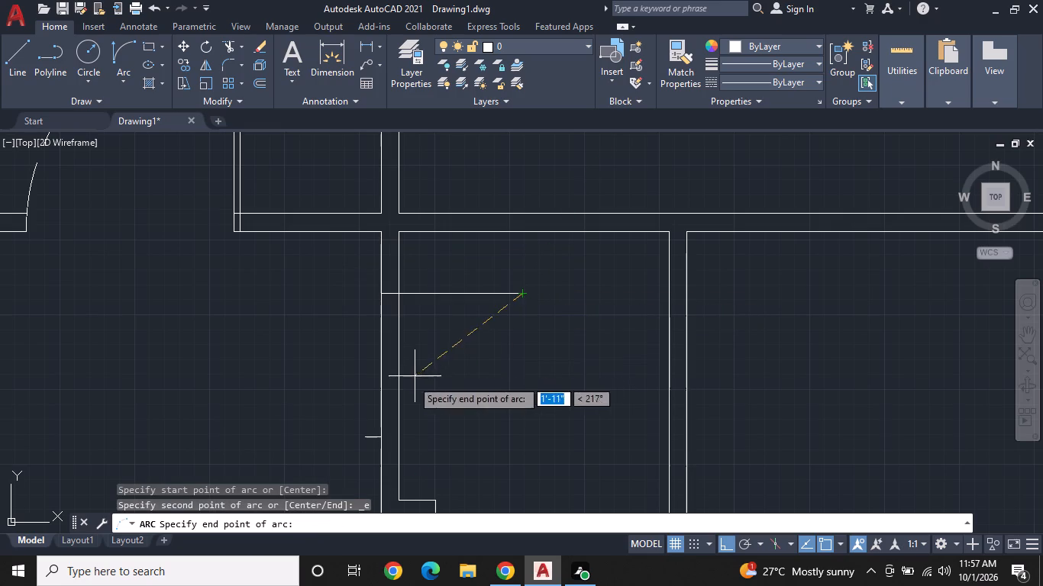
pyautogui.click(383, 436)
pyautogui.click(509, 433)
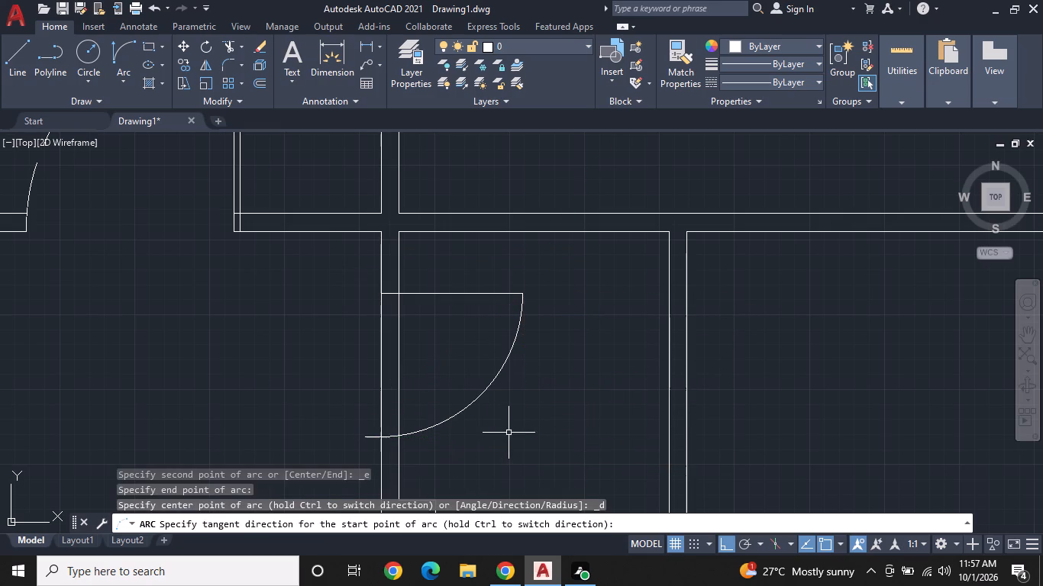
# Offset the door leaf line 1" downward to give the leaf its thickness.
pyautogui.click(260, 81)
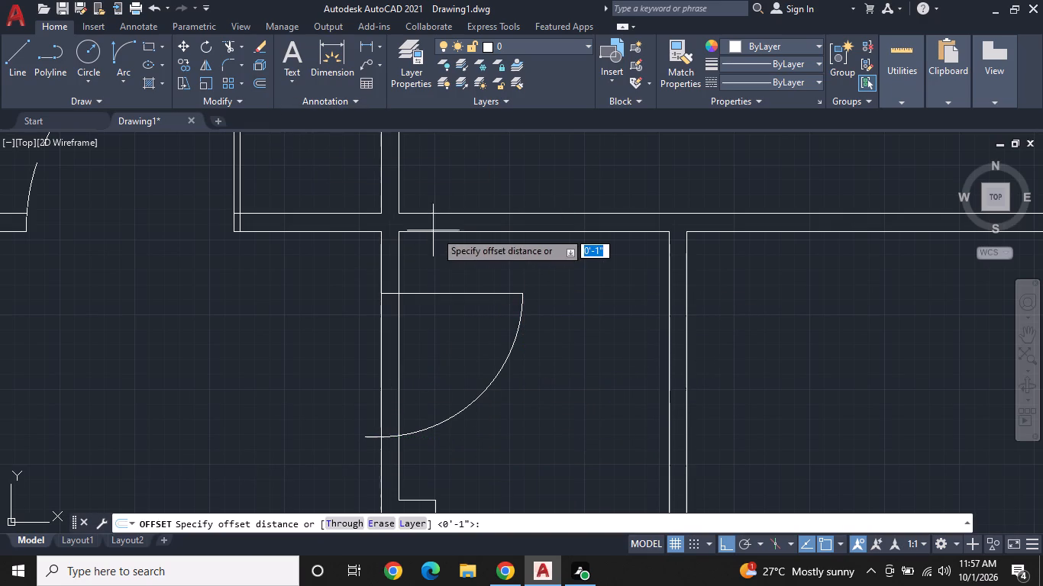
pyautogui.rightClick(445, 240)
pyautogui.click(489, 245)
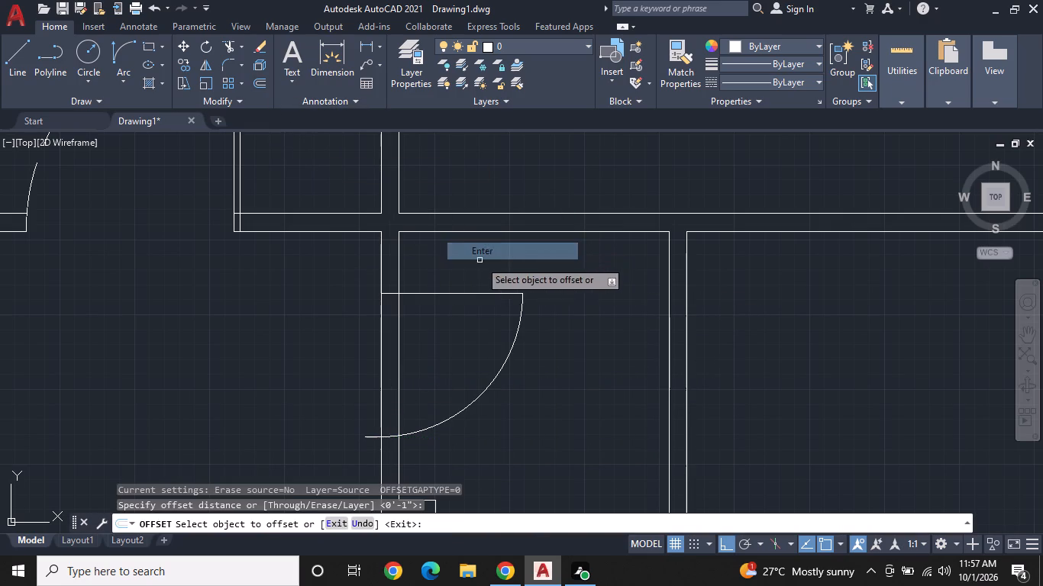
pyautogui.click(448, 294)
pyautogui.click(455, 336)
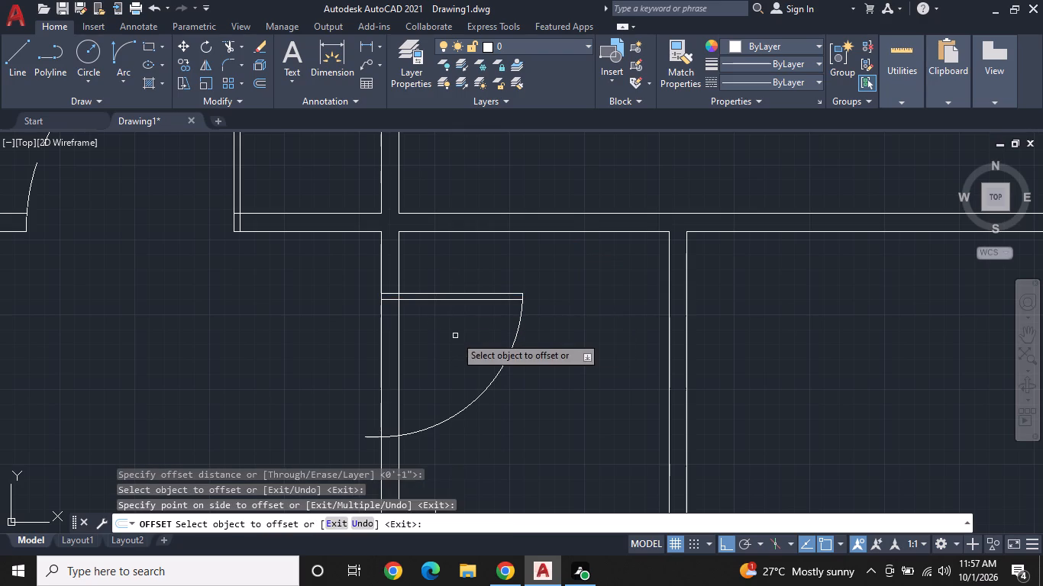
# Trim away the short tick projecting outside the wall at the swing arc's end.
pyautogui.moveTo(451, 327); pyautogui.dragTo(450, 291, button='middle')
pyautogui.click(231, 41)
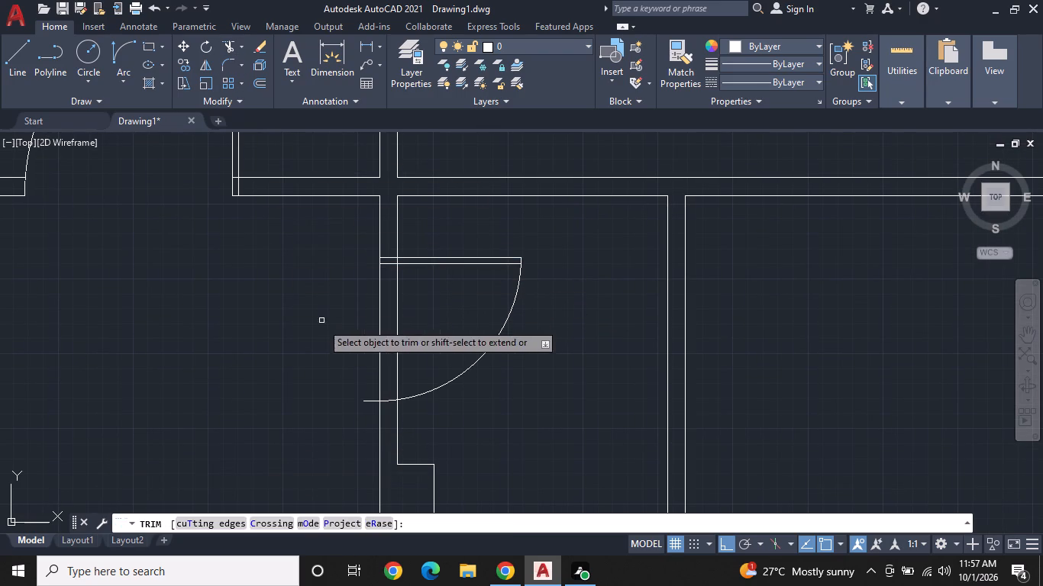
pyautogui.click(368, 403)
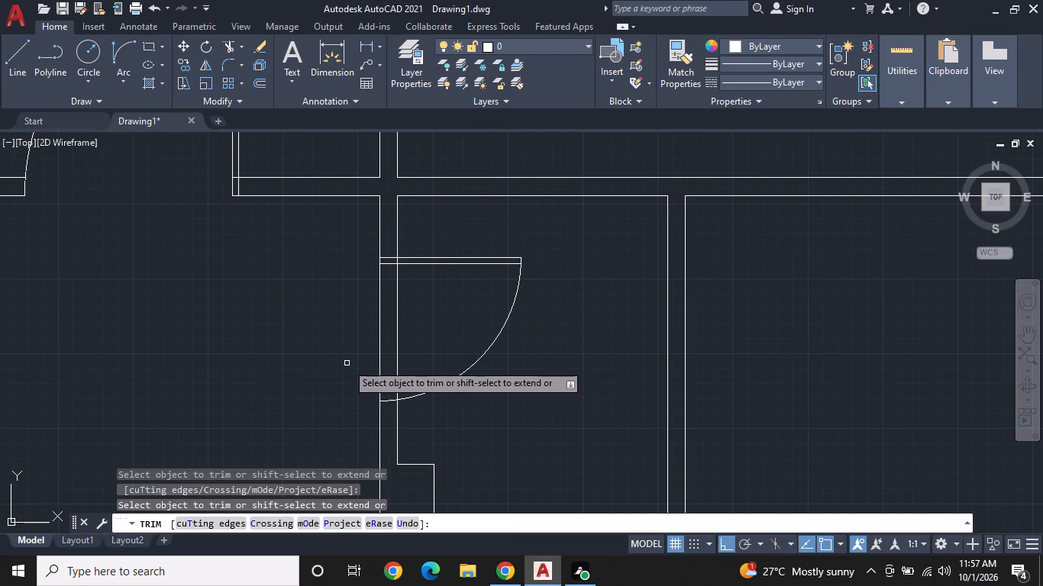
pyautogui.rightClick(193, 256)
pyautogui.click(245, 285)
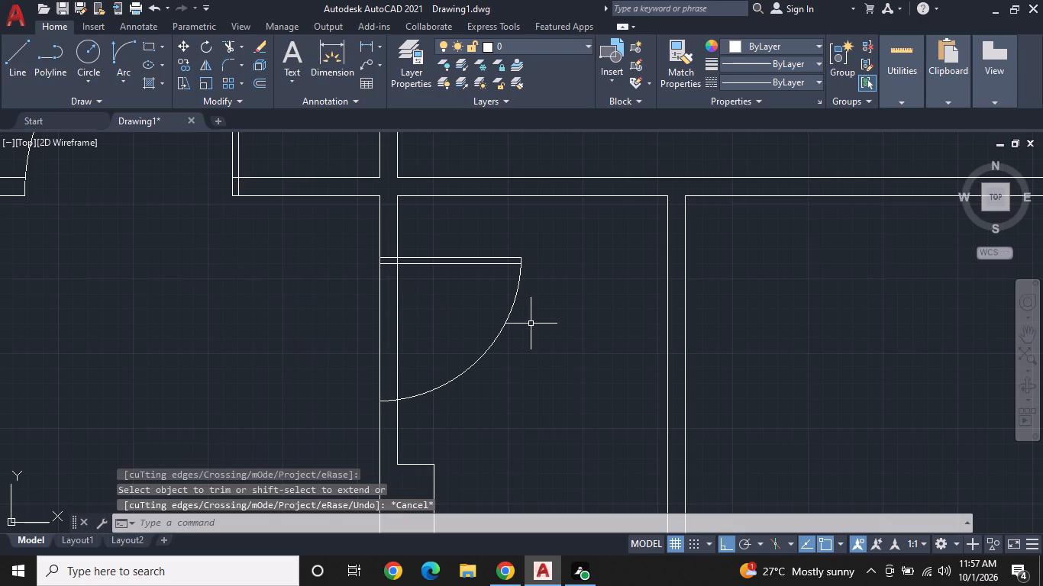
# Change the door swing arc's linetype to the dashed ACAD linetype.
pyautogui.moveTo(520, 324); pyautogui.dragTo(479, 323, button='middle')
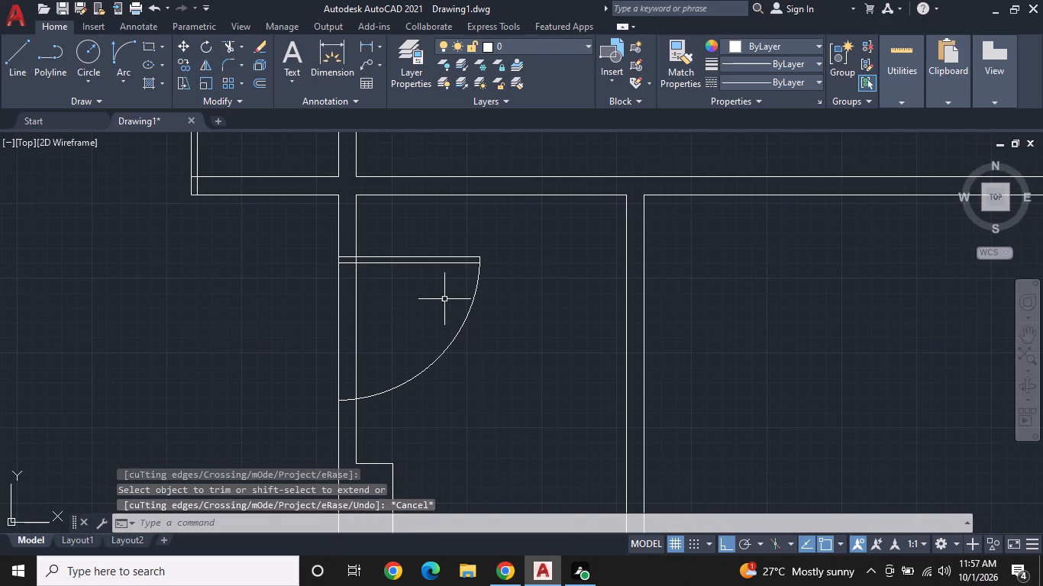
pyautogui.click(461, 311)
pyautogui.click(474, 316)
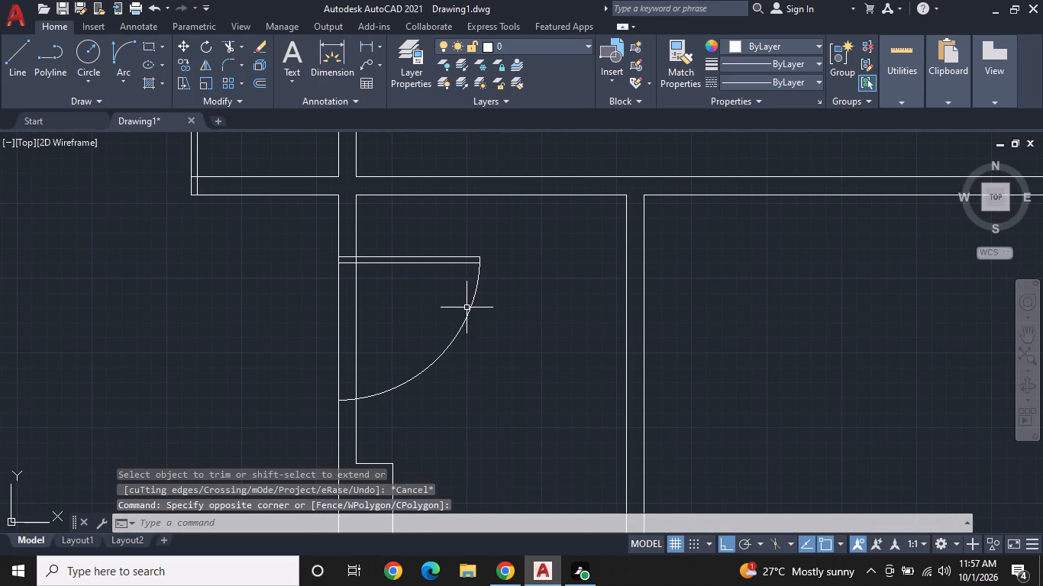
pyautogui.click(470, 312)
pyautogui.click(780, 84)
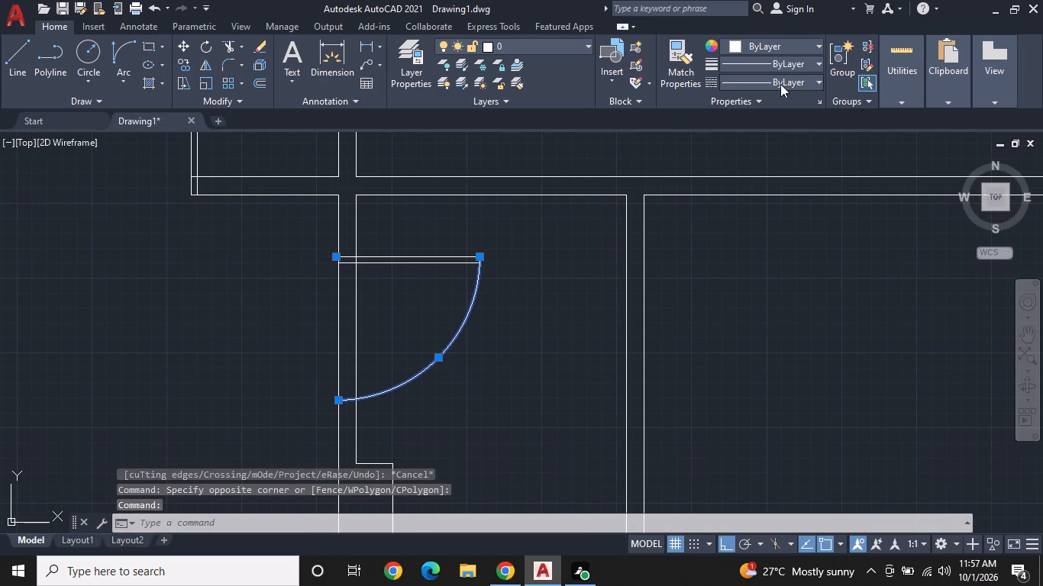
pyautogui.click(763, 143)
pyautogui.press('Escape')
# Trim both 3" wall face lines across the door opening between the leaf and the swing arc's end.
pyautogui.moveTo(511, 274); pyautogui.dragTo(531, 241, button='middle')
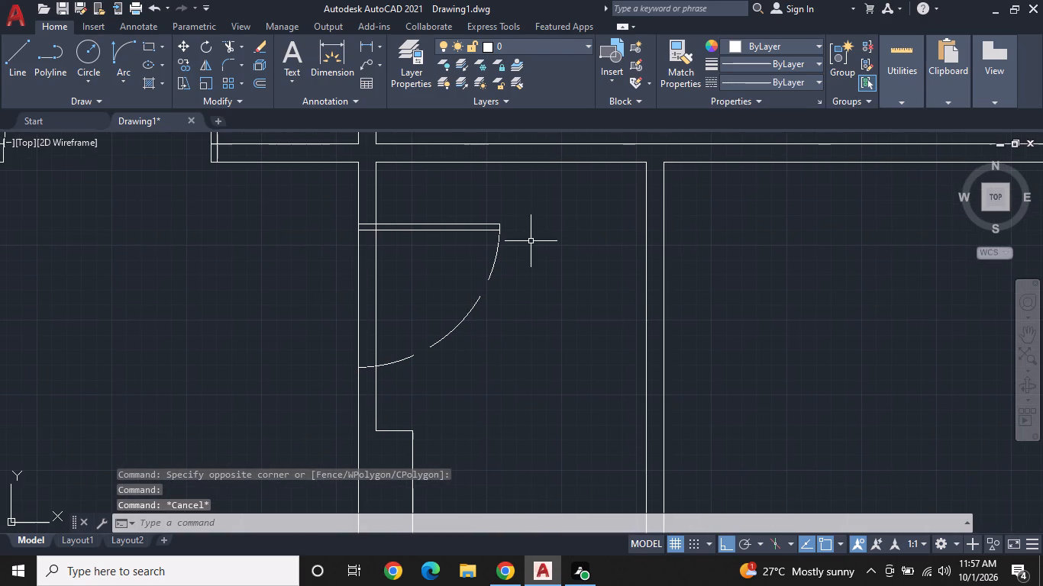
pyautogui.click(220, 39)
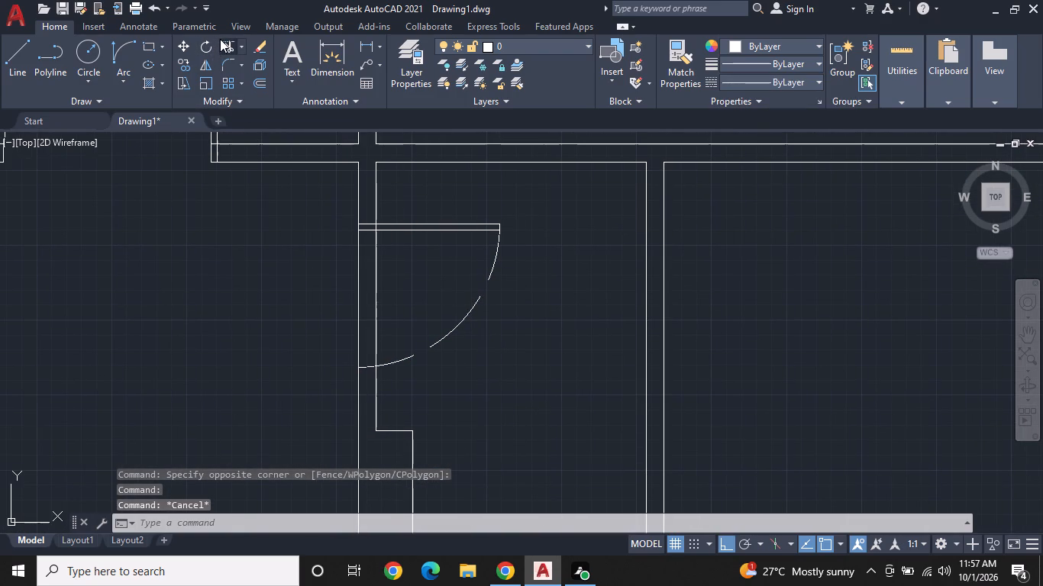
pyautogui.moveTo(399, 298); pyautogui.dragTo(370, 291)
pyautogui.click(296, 293)
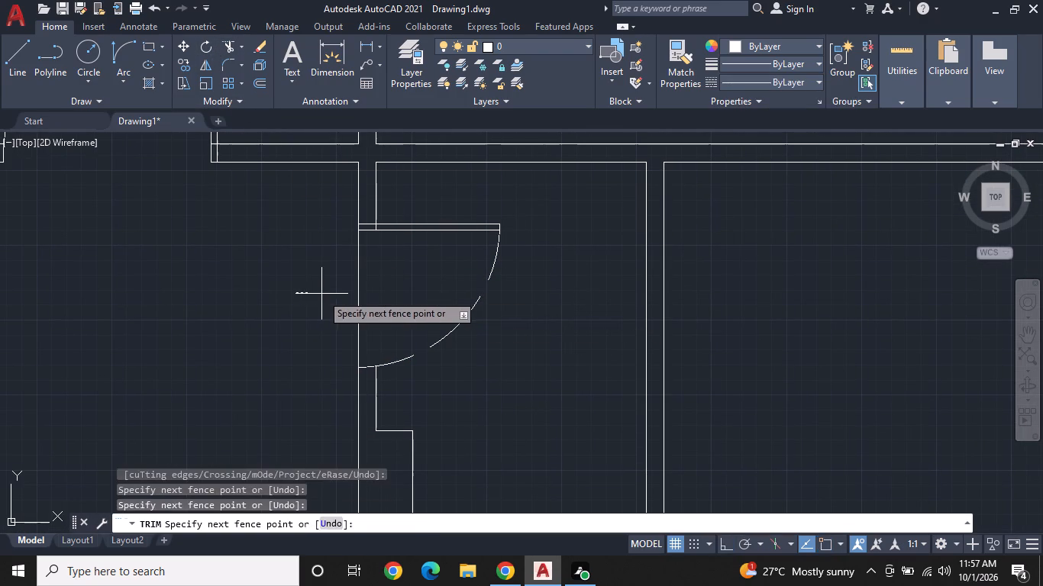
pyautogui.moveTo(322, 294); pyautogui.dragTo(332, 294)
pyautogui.moveTo(391, 293); pyautogui.dragTo(376, 294)
pyautogui.click(338, 300)
pyautogui.scroll(-1, 343, 296)
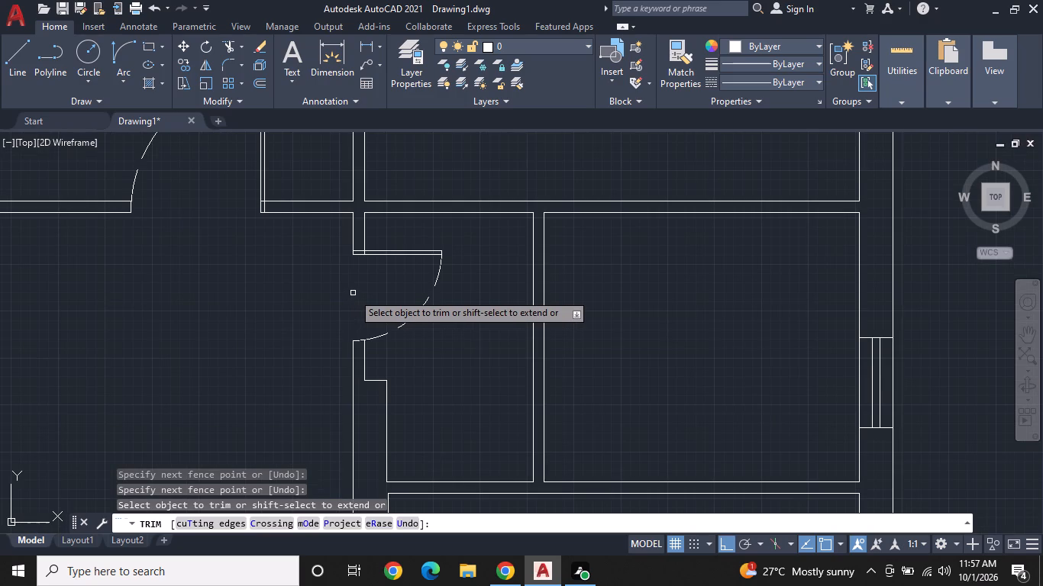
pyautogui.moveTo(370, 292); pyautogui.dragTo(418, 284, button='middle')
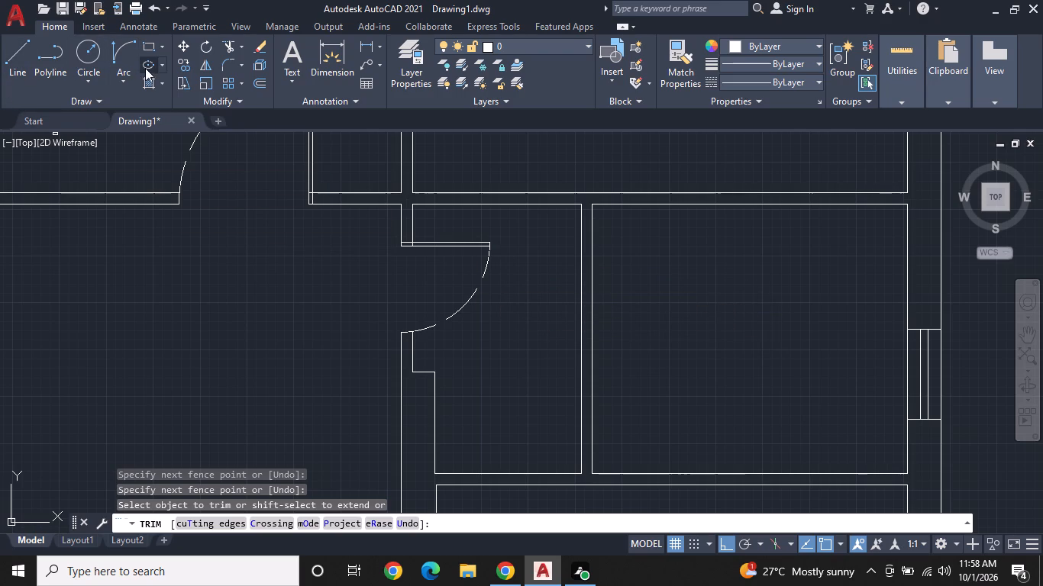
pyautogui.press('Escape')
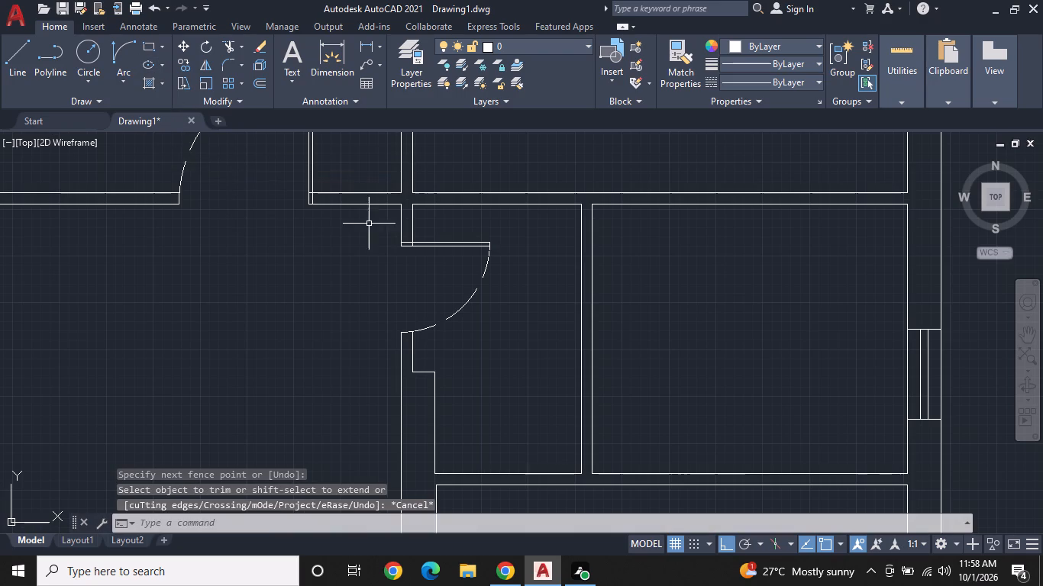
# Mirror the door leaf and dashed swing arc about a horizontal line through the arc's lower end, erasing the original.
pyautogui.click(503, 314)
pyautogui.click(438, 235)
pyautogui.rightClick(437, 235)
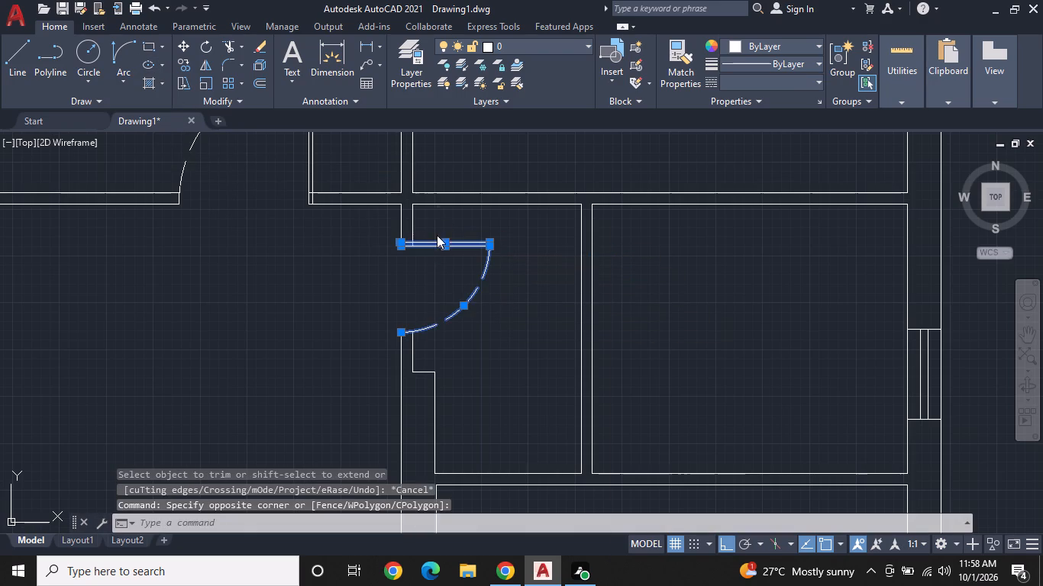
pyautogui.click(308, 277)
pyautogui.click(308, 277)
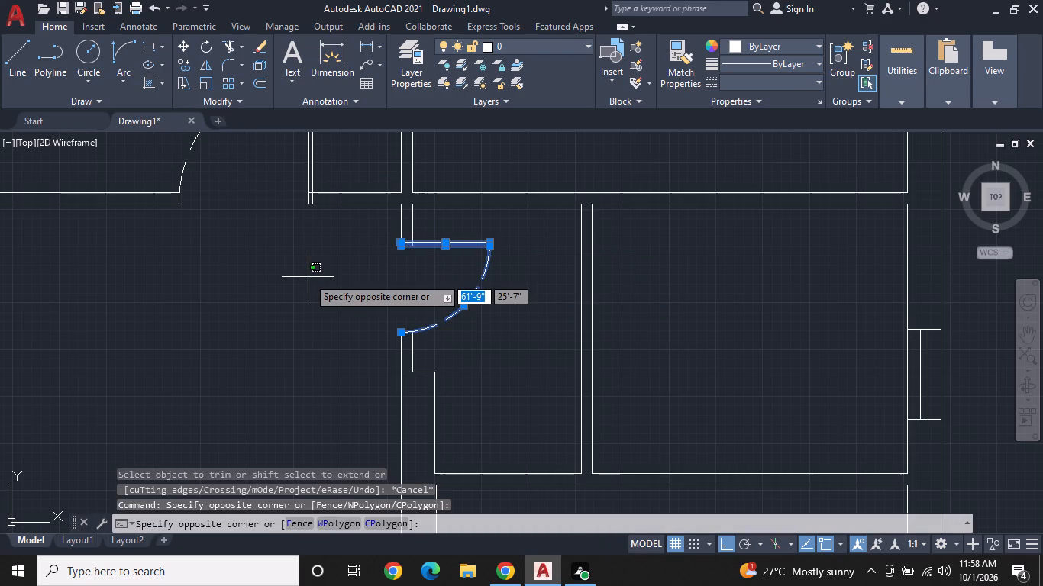
pyautogui.click(270, 249)
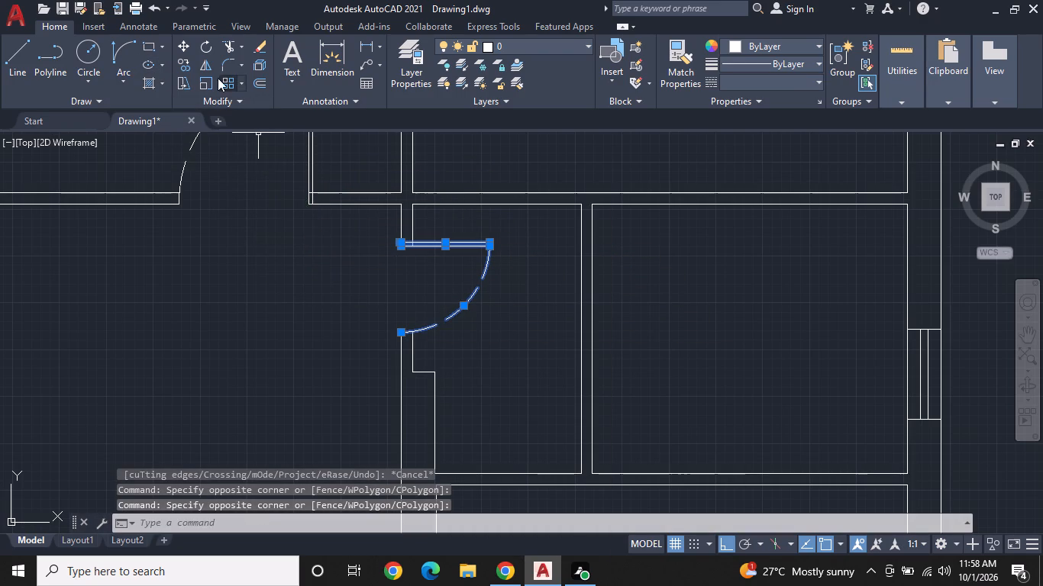
pyautogui.click(207, 63)
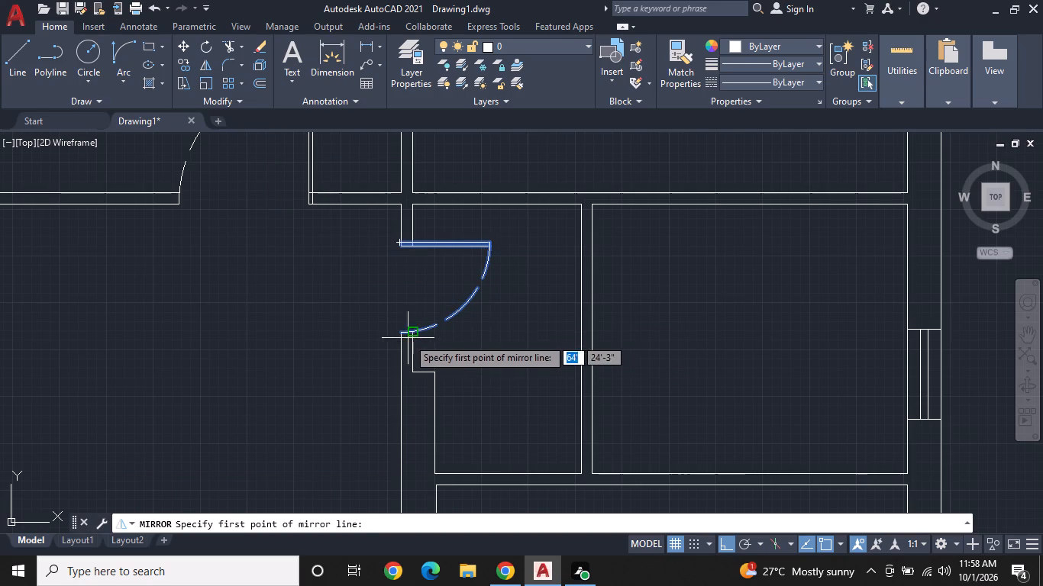
pyautogui.click(399, 334)
pyautogui.click(545, 333)
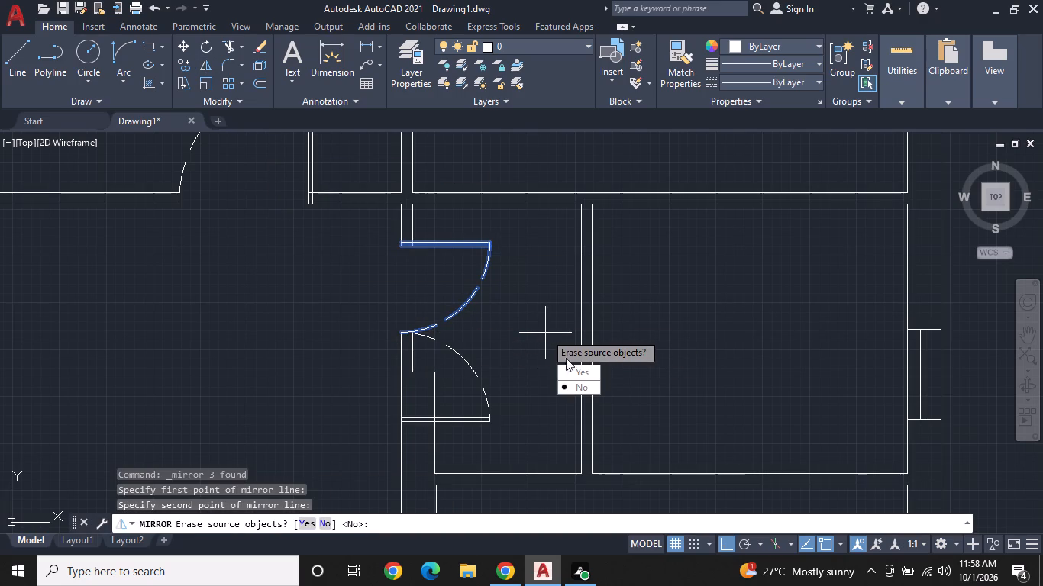
pyautogui.click(593, 364)
pyautogui.moveTo(624, 400); pyautogui.dragTo(593, 364)
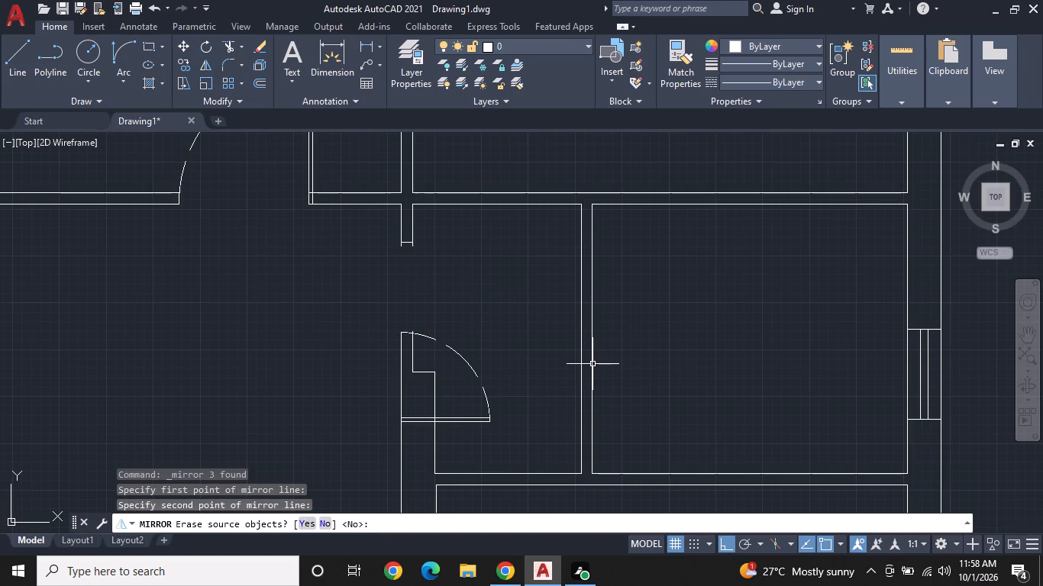
# Move the mirrored door up from its hinge-side leaf corner to the wall end at the lower side of the opening.
pyautogui.moveTo(515, 433); pyautogui.dragTo(504, 431)
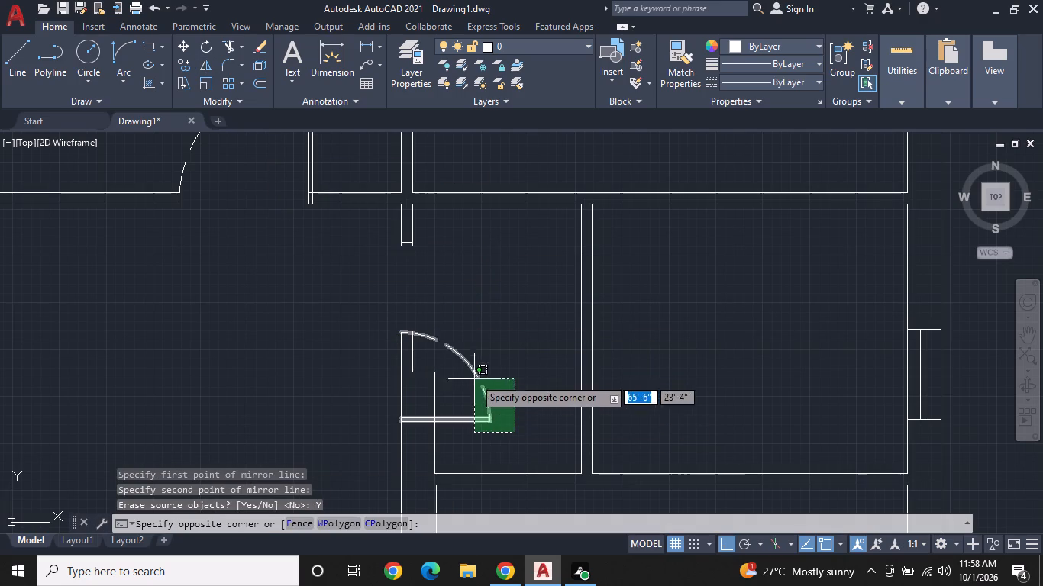
pyautogui.click(465, 365)
pyautogui.rightClick(458, 389)
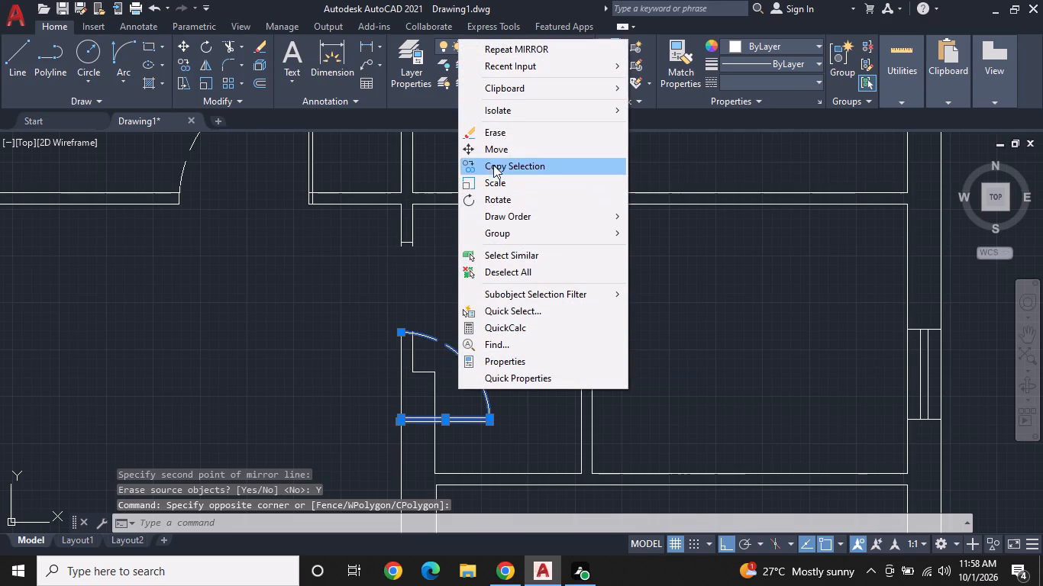
pyautogui.click(497, 154)
pyautogui.scroll(1, 402, 429)
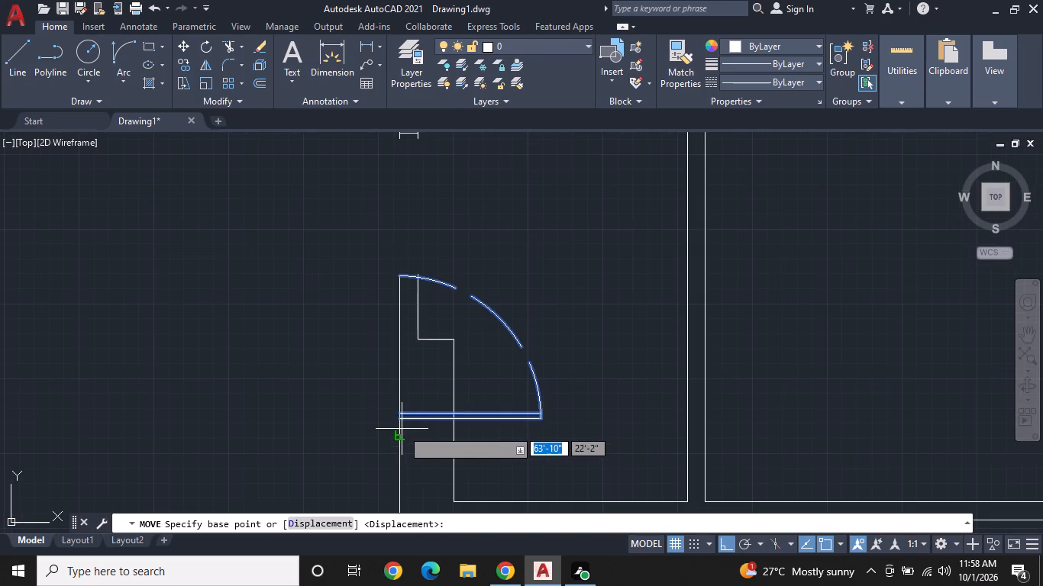
pyautogui.click(399, 423)
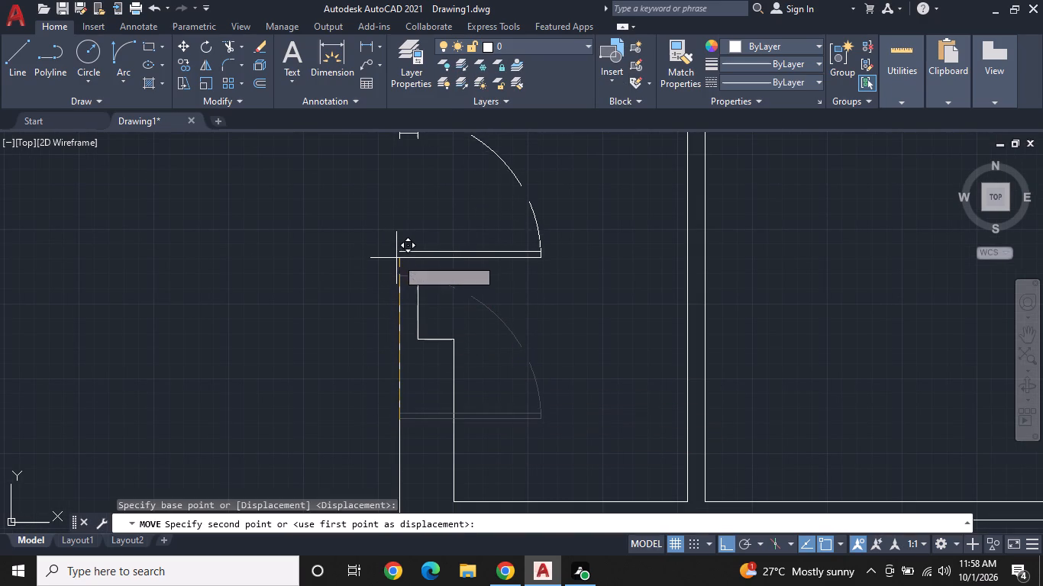
pyautogui.click(402, 280)
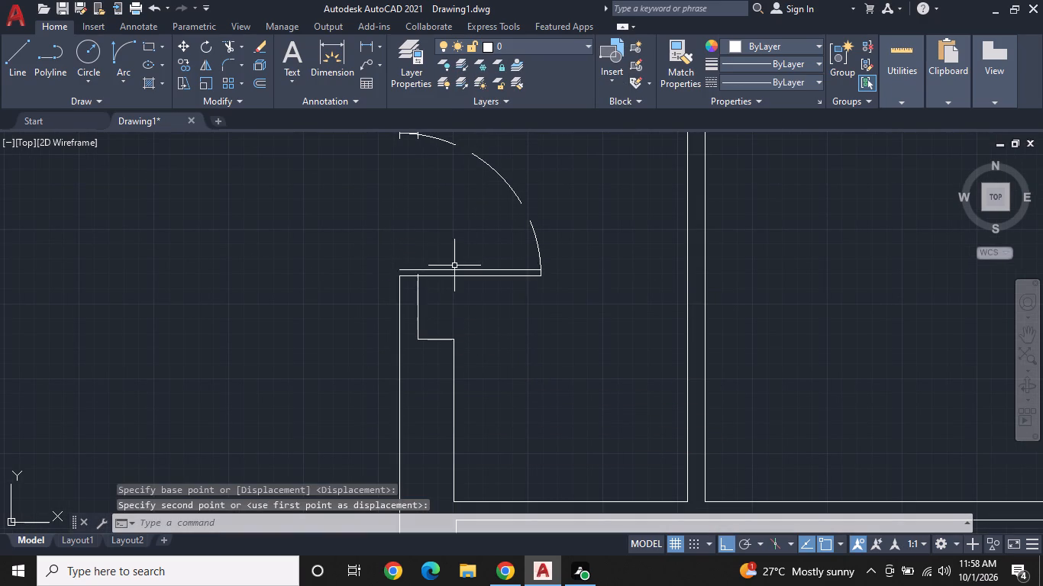
# Extend both 3" wall face lines below the opening up to the door leaf's upper line.
pyautogui.moveTo(455, 266); pyautogui.dragTo(384, 341, button='middle')
pyautogui.scroll(1, 366, 339)
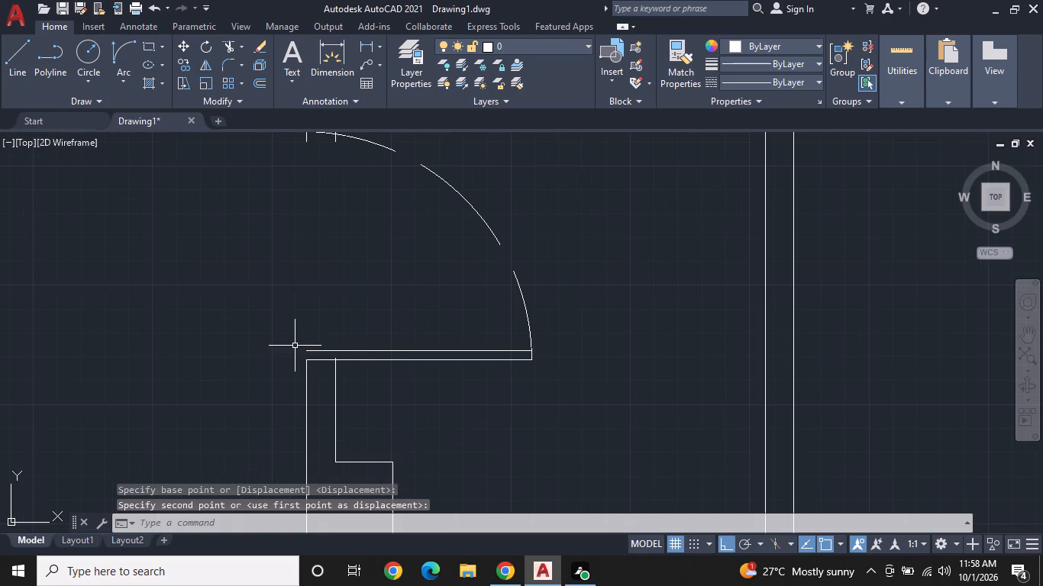
pyautogui.press('Escape')
pyautogui.write('EX')
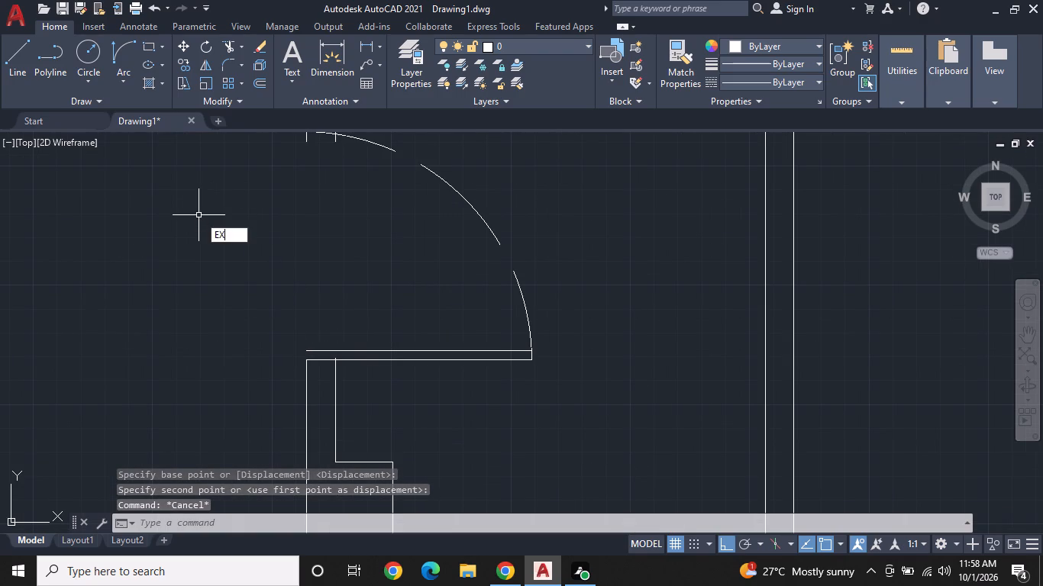
pyautogui.press('space')
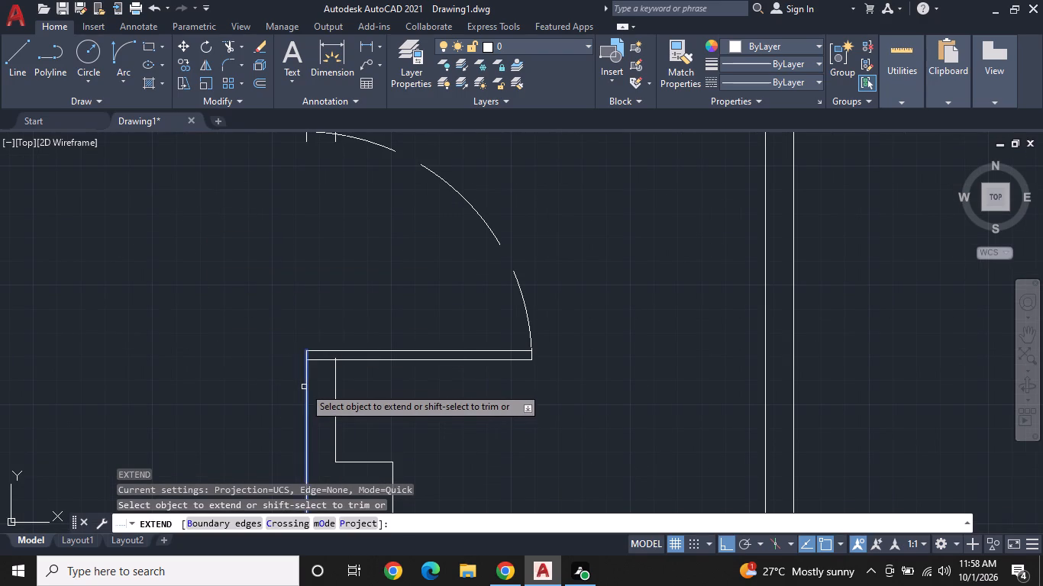
pyautogui.click(304, 387)
pyautogui.click(336, 391)
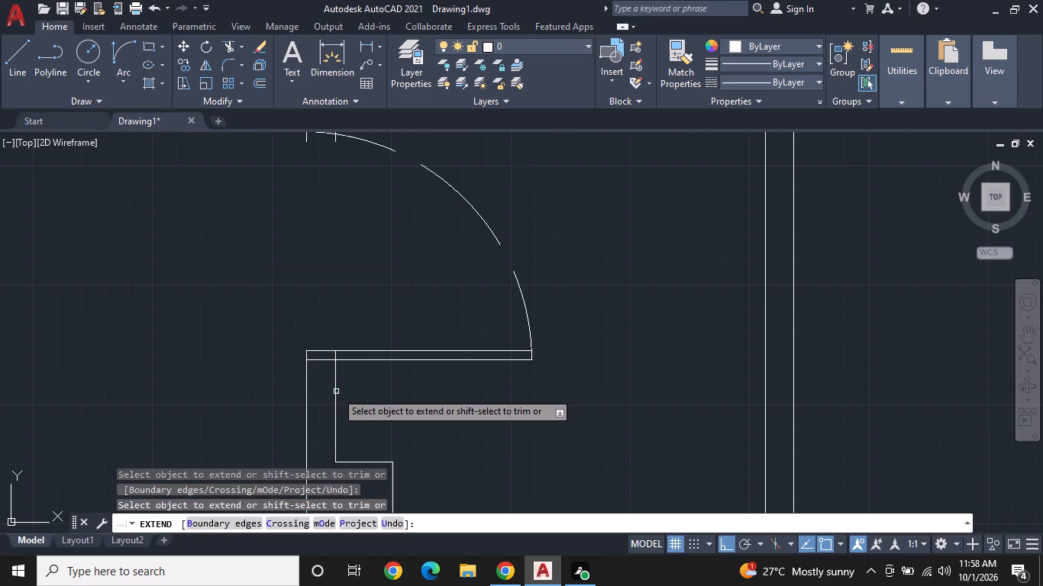
pyautogui.press('Escape')
# Trim the wall face stubs projecting past the jamb line at the upper side of the door opening.
pyautogui.scroll(1, 356, 225)
pyautogui.moveTo(354, 225); pyautogui.dragTo(331, 391, button='middle')
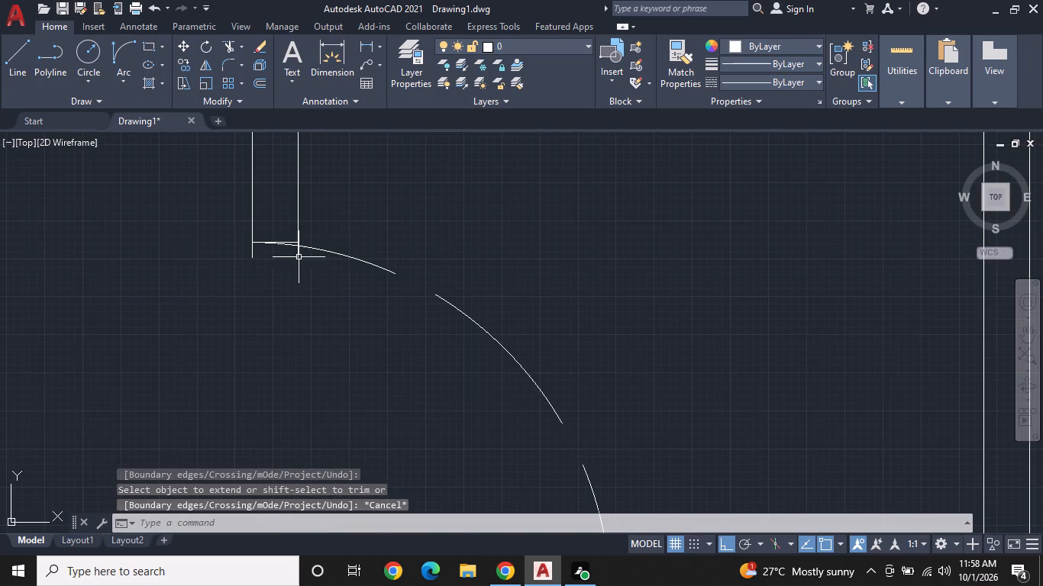
pyautogui.click(228, 44)
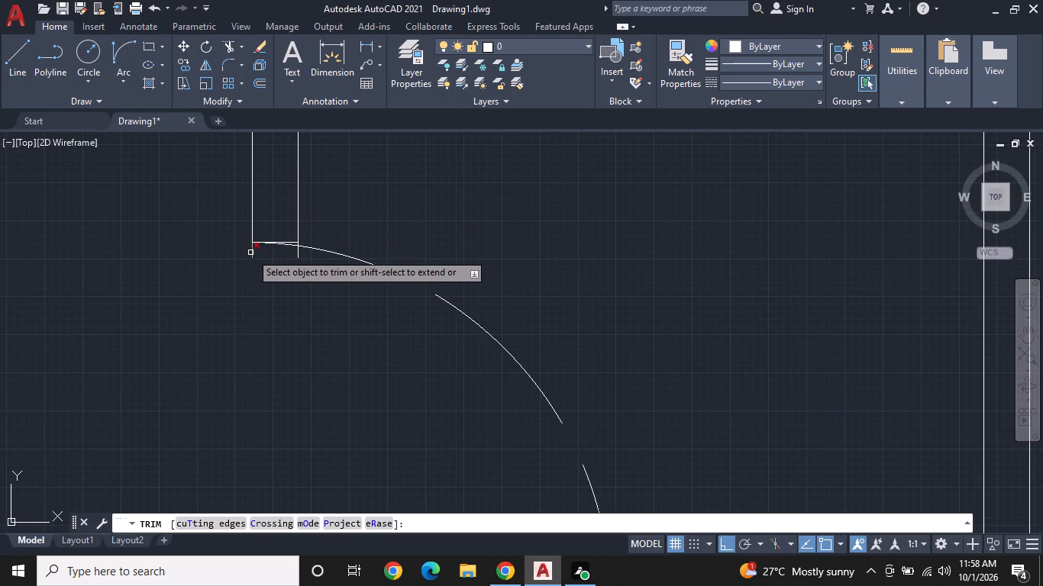
pyautogui.click(250, 253)
pyautogui.click(256, 255)
pyautogui.doubleClick(239, 260)
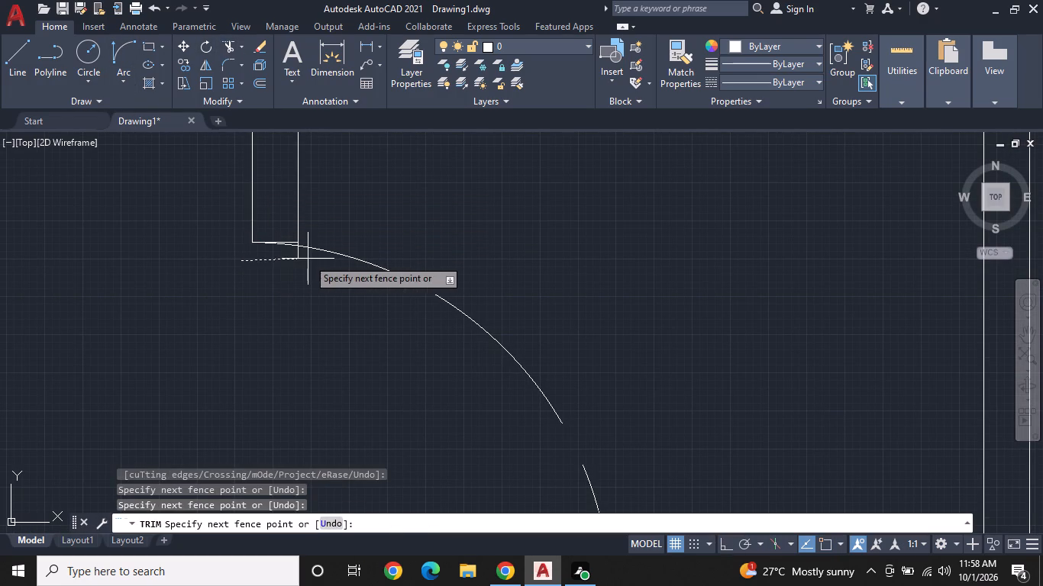
pyautogui.click(292, 253)
pyautogui.click(297, 253)
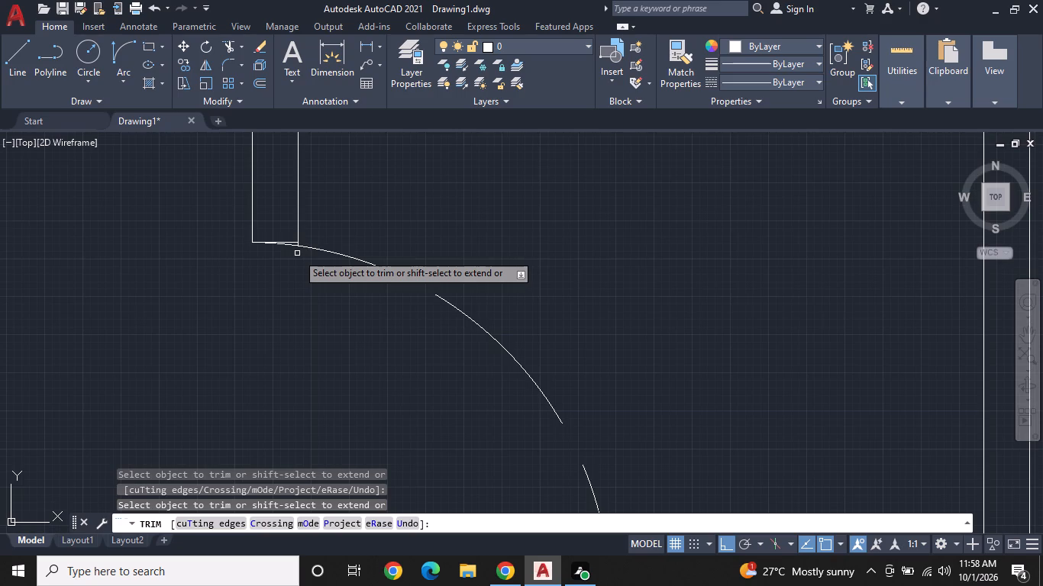
pyautogui.scroll(3, 297, 253)
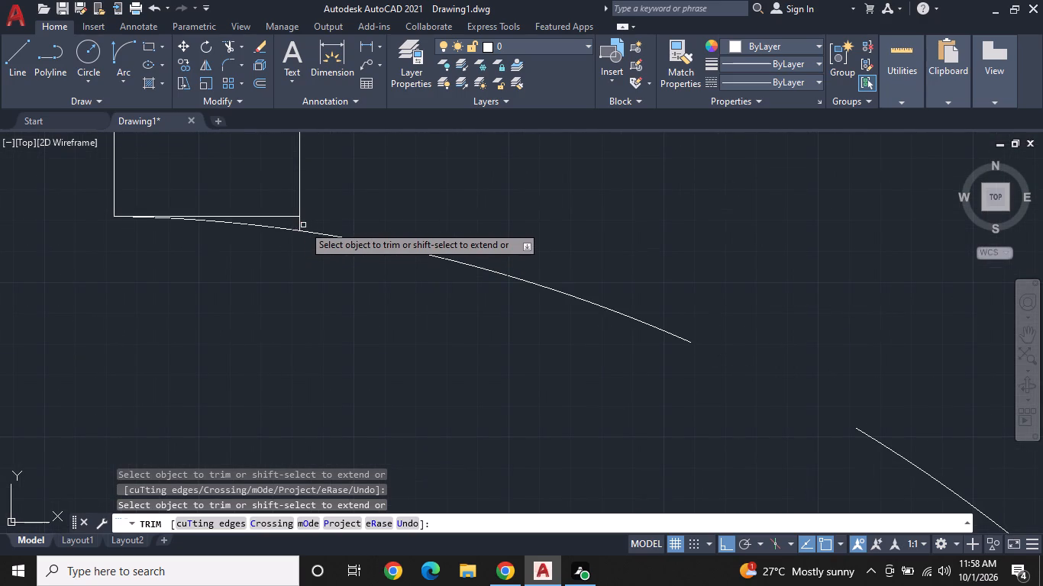
pyautogui.click(300, 225)
pyautogui.moveTo(331, 215); pyautogui.dragTo(322, 278, button='middle')
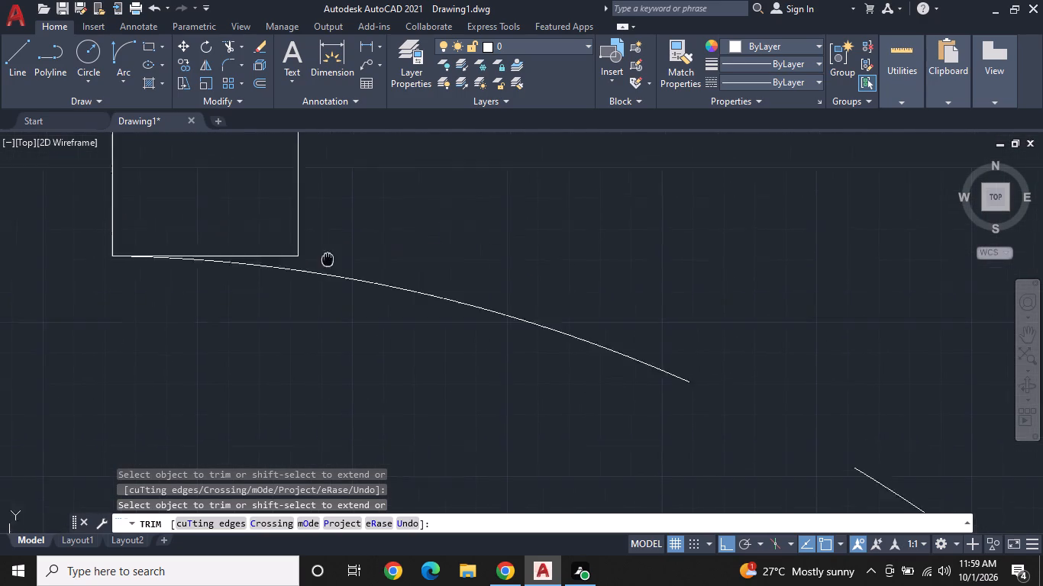
pyautogui.moveTo(322, 278); pyautogui.dragTo(258, 362, button='middle')
pyautogui.scroll(-2, 286, 319)
pyautogui.scroll(-2, 428, 291)
pyautogui.press('Escape')
# Draw a jamb line across the 3" partition between the small room and the larger room with the window.
pyautogui.scroll(-2, 419, 292)
pyautogui.moveTo(524, 295); pyautogui.dragTo(407, 315, button='middle')
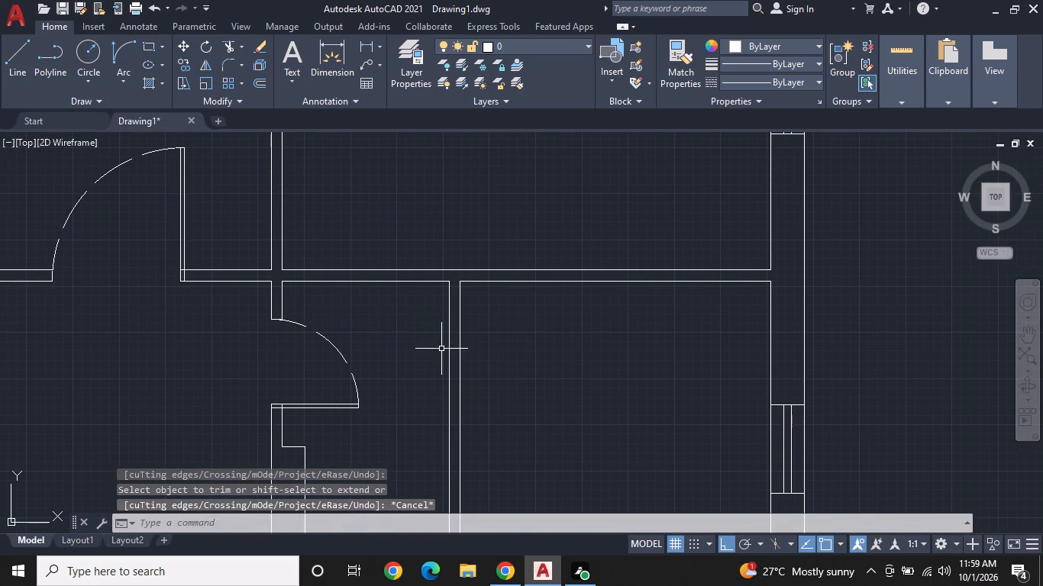
pyautogui.moveTo(441, 349); pyautogui.dragTo(368, 367, button='middle')
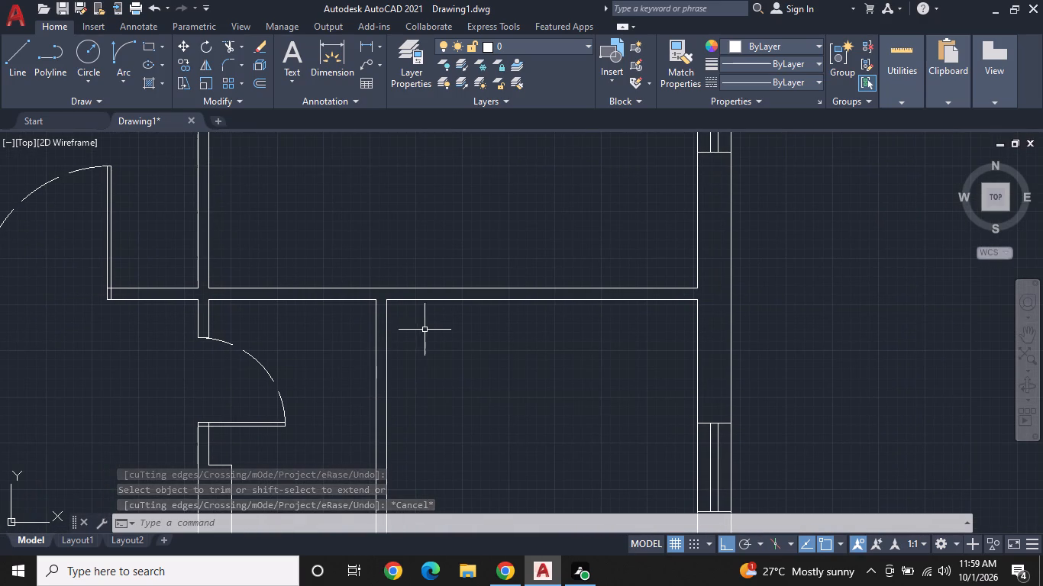
pyautogui.scroll(-1, 490, 349)
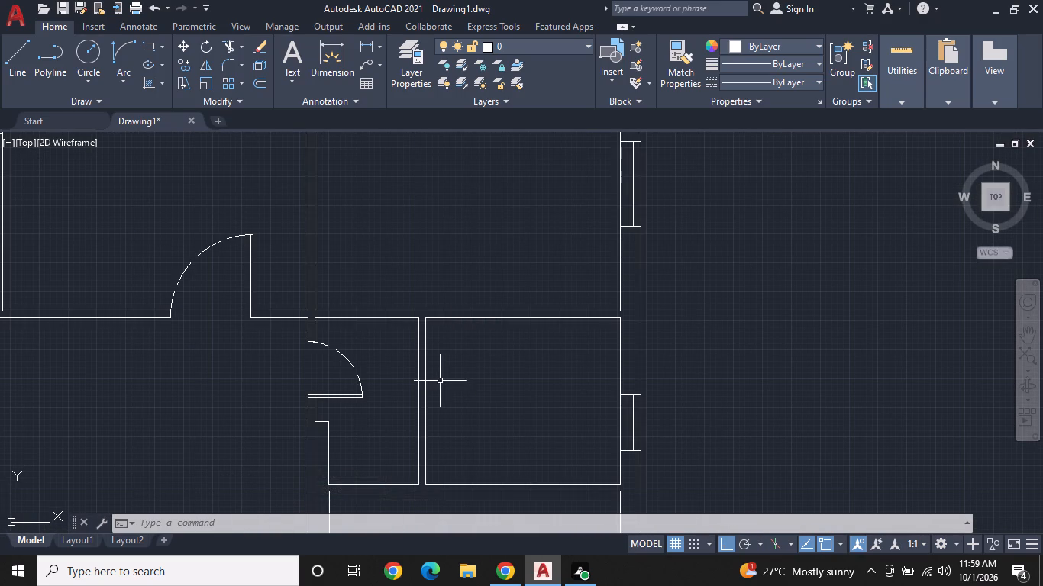
pyautogui.click(6, 66)
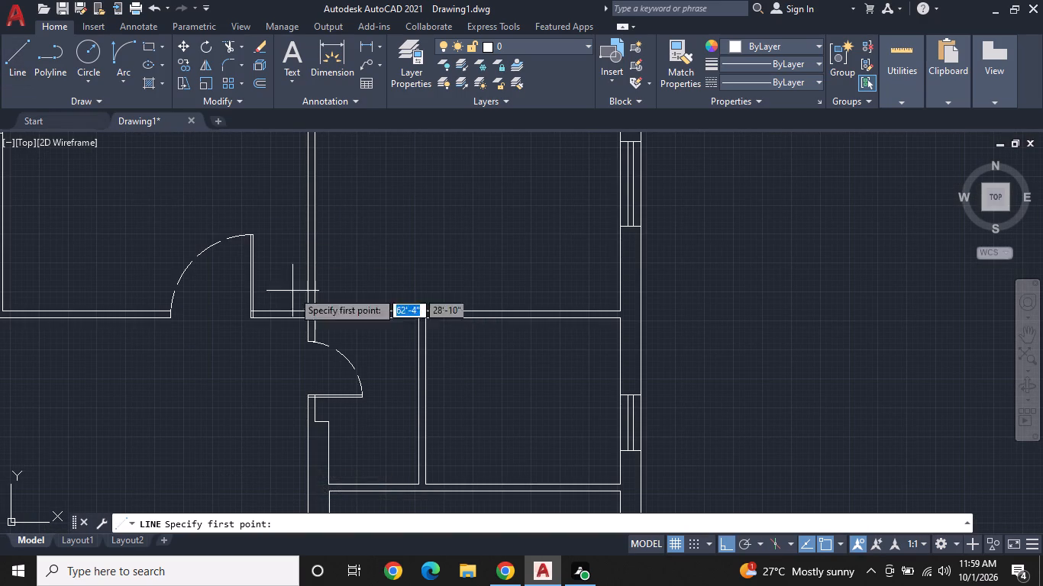
pyautogui.scroll(2, 405, 386)
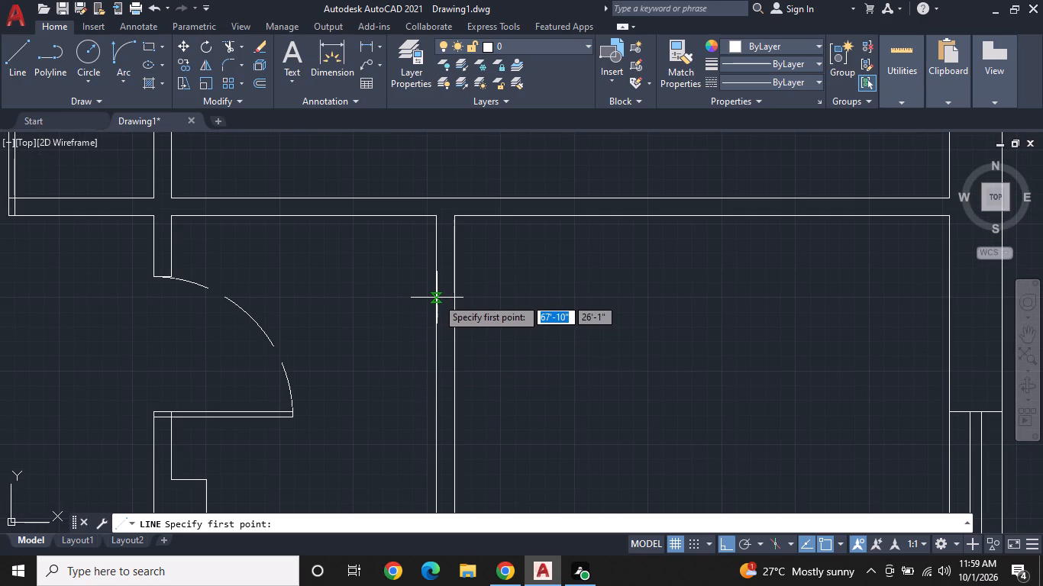
pyautogui.click(437, 298)
pyautogui.click(454, 295)
pyautogui.rightClick(454, 295)
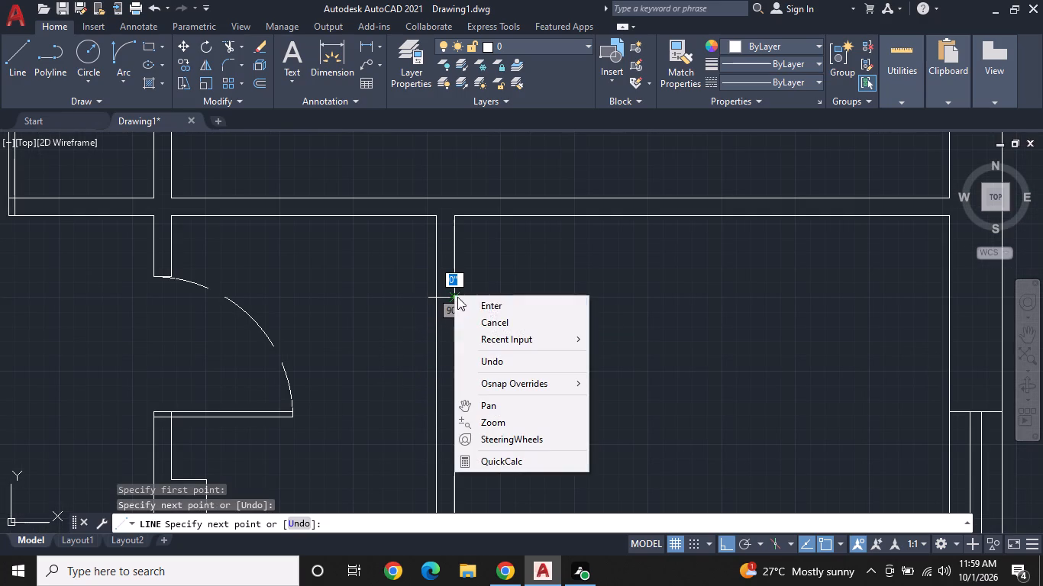
pyautogui.click(490, 318)
# Draw a horizontal line about 1'-5" long from the jamb line's small-room end across the partition into the larger room.
pyautogui.scroll(2, 442, 302)
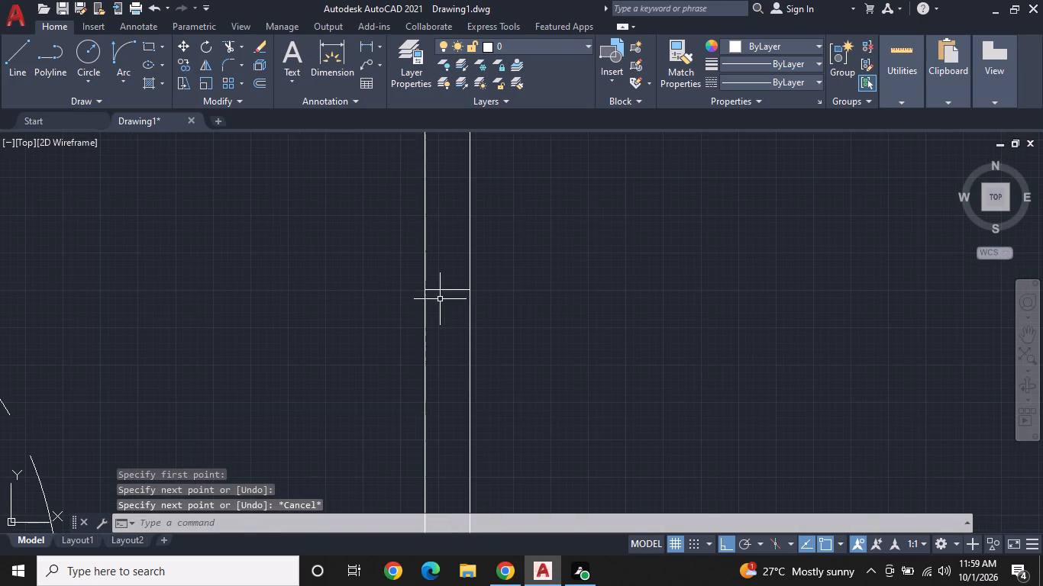
pyautogui.rightClick(431, 298)
pyautogui.click(515, 22)
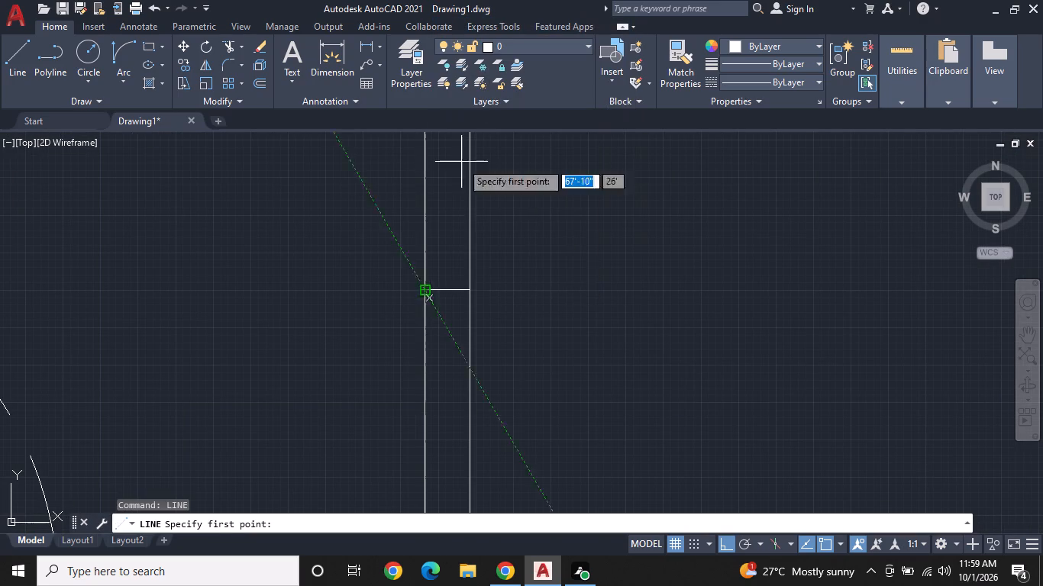
pyautogui.click(421, 293)
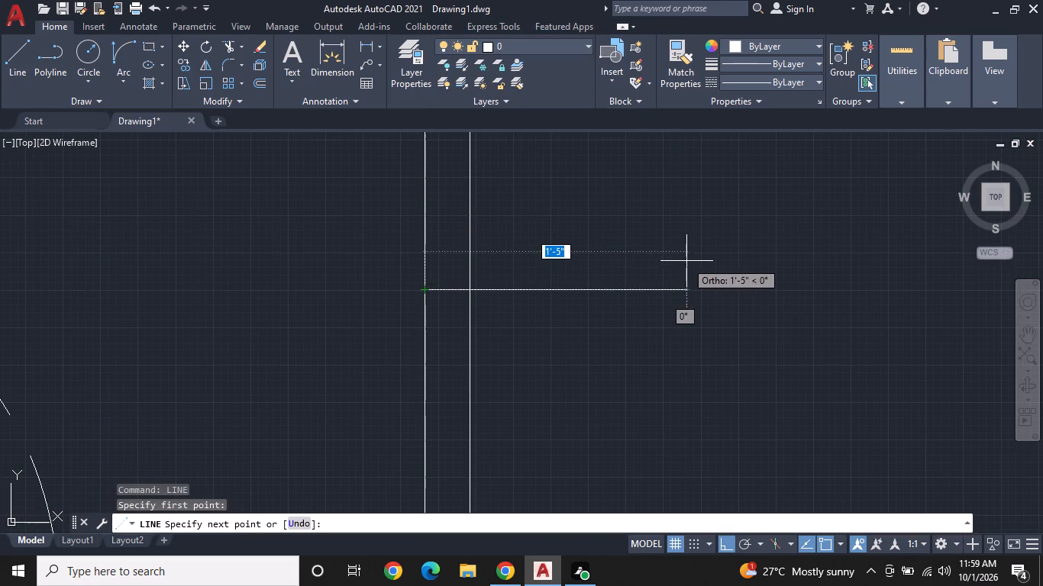
pyautogui.click(699, 270)
pyautogui.scroll(-1, 698, 276)
pyautogui.moveTo(696, 292); pyautogui.dragTo(669, 204, button='middle')
pyautogui.rightClick(667, 203)
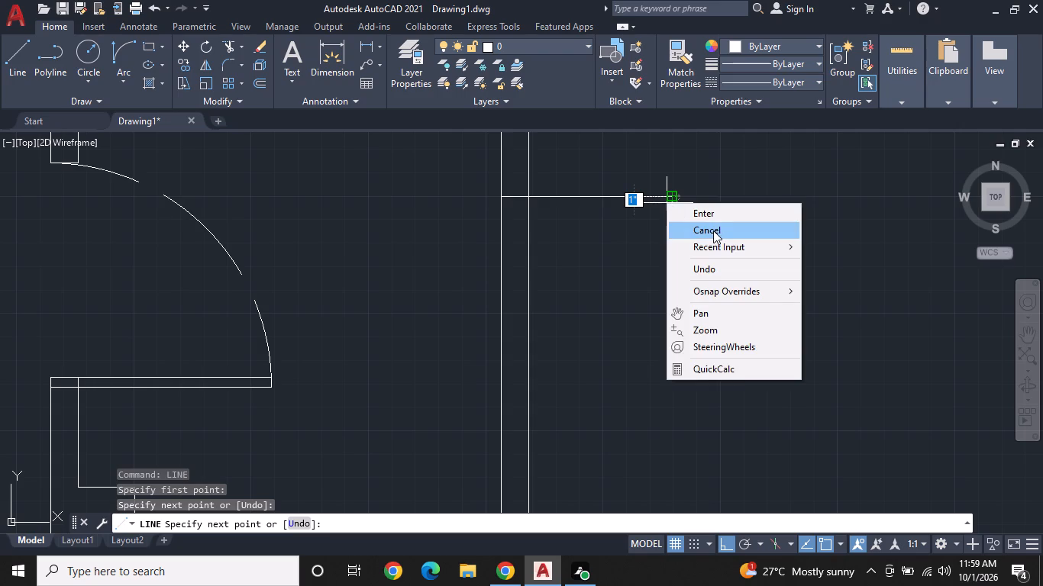
pyautogui.click(713, 230)
# Draw a short vertical line down the partition's small-room face from the start of the horizontal line.
pyautogui.rightClick(580, 226)
pyautogui.click(643, 239)
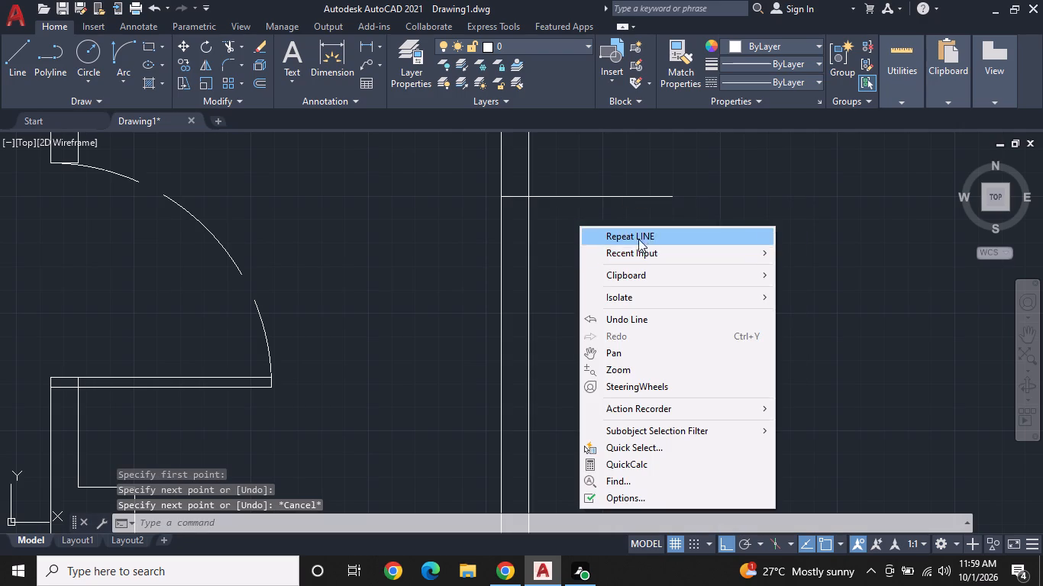
pyautogui.click(505, 200)
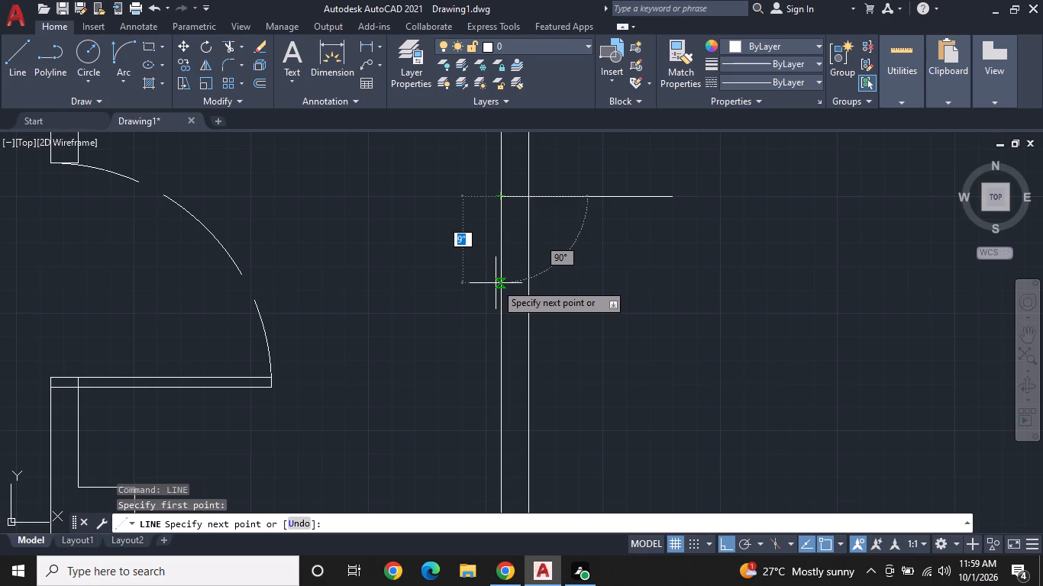
pyautogui.click(494, 307)
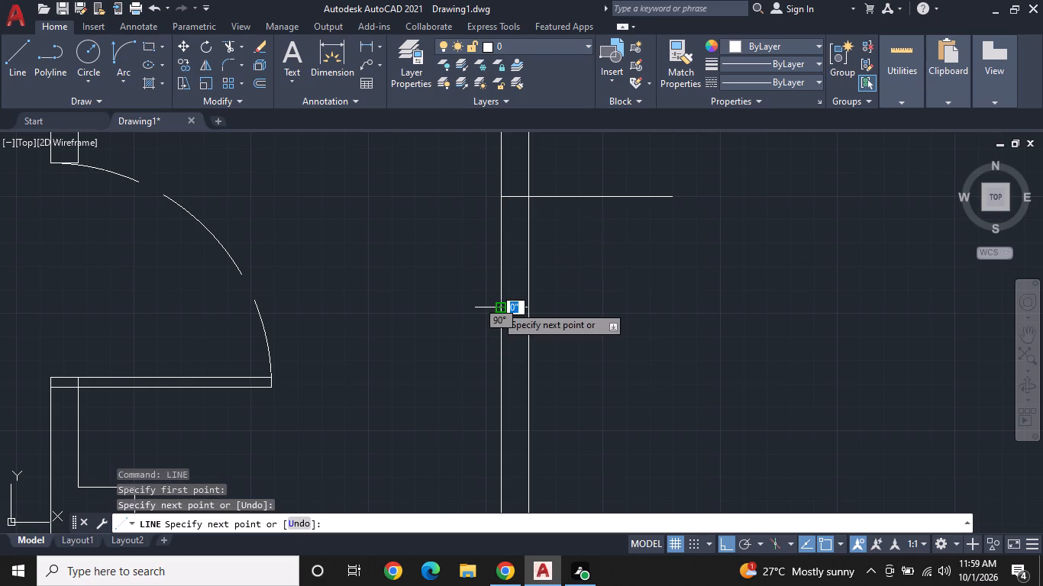
pyautogui.rightClick(496, 305)
pyautogui.click(551, 330)
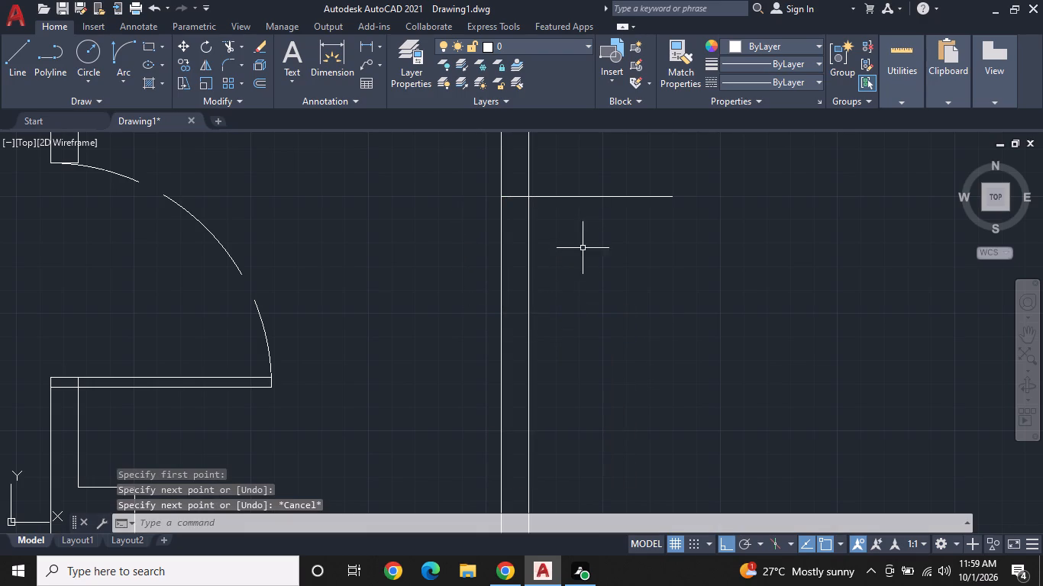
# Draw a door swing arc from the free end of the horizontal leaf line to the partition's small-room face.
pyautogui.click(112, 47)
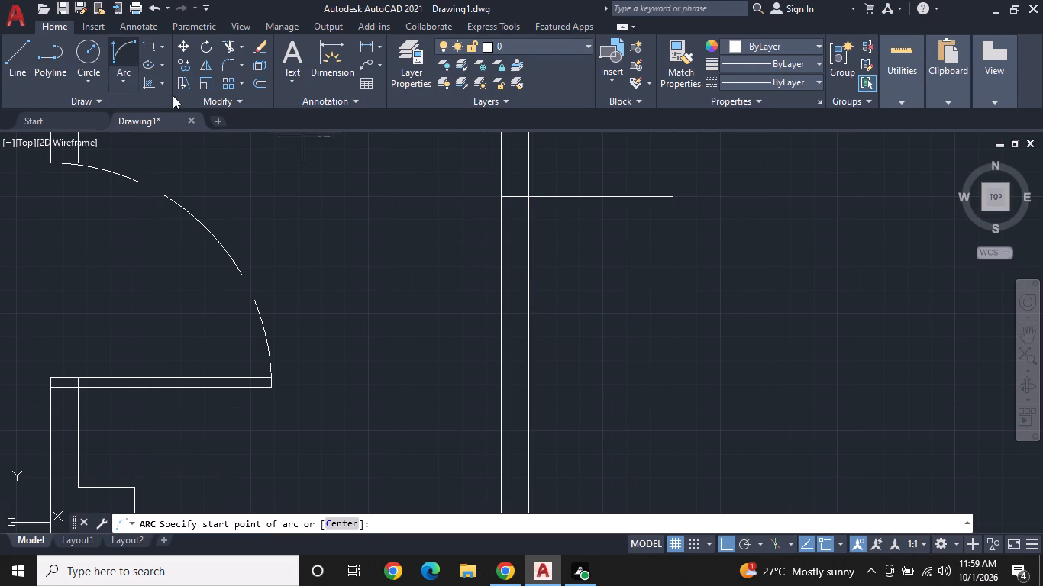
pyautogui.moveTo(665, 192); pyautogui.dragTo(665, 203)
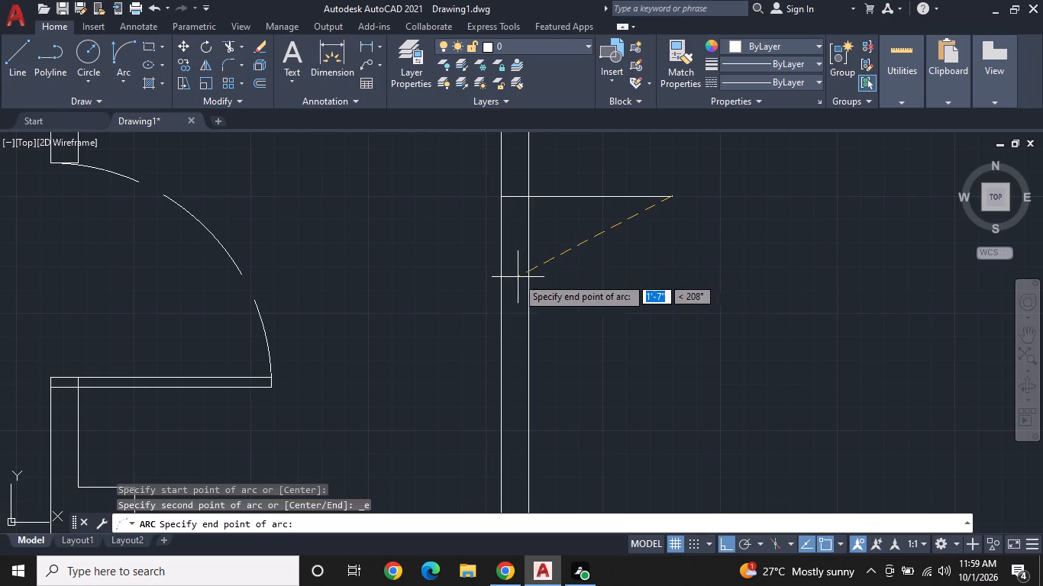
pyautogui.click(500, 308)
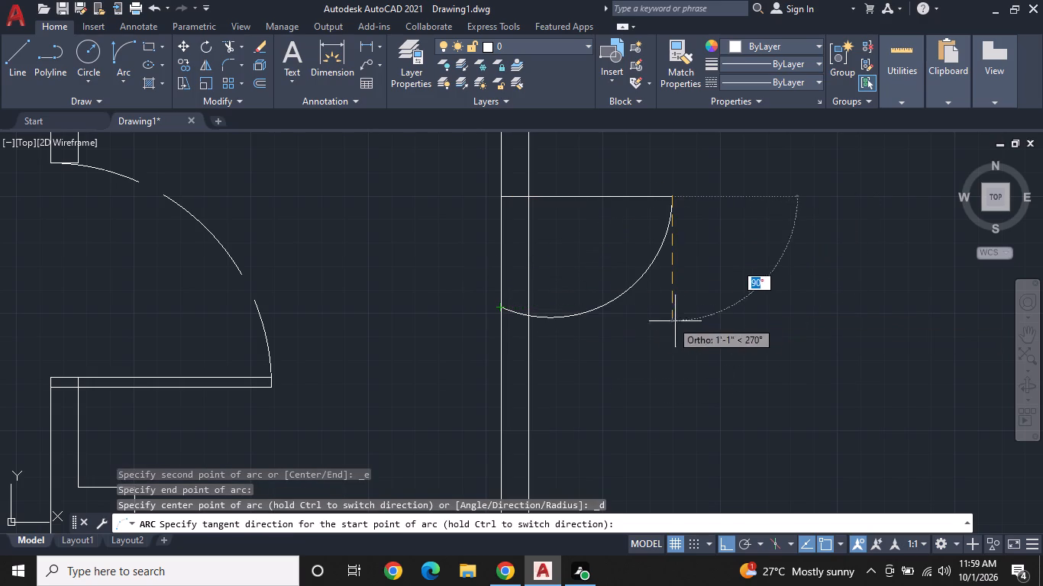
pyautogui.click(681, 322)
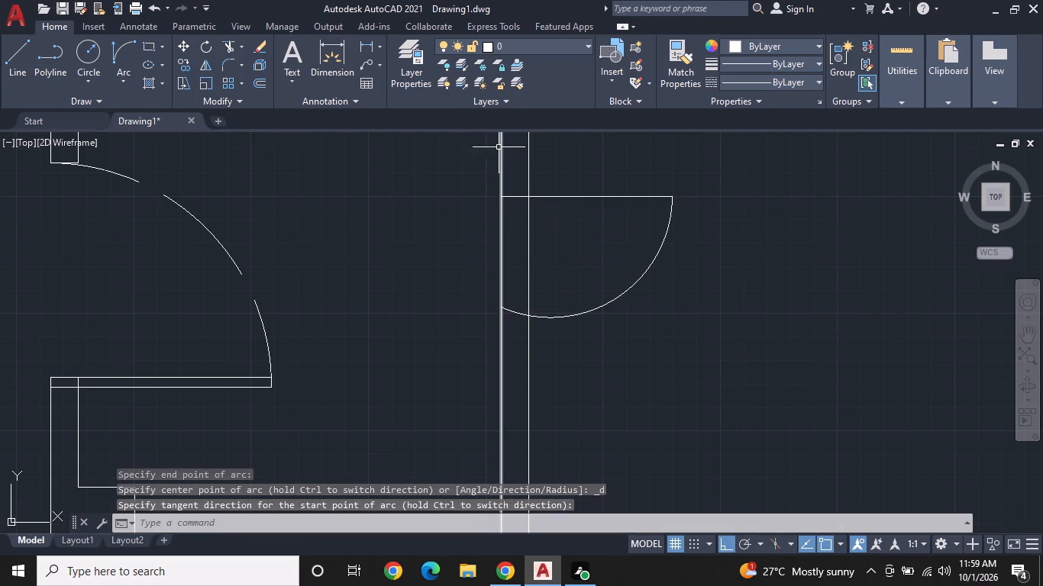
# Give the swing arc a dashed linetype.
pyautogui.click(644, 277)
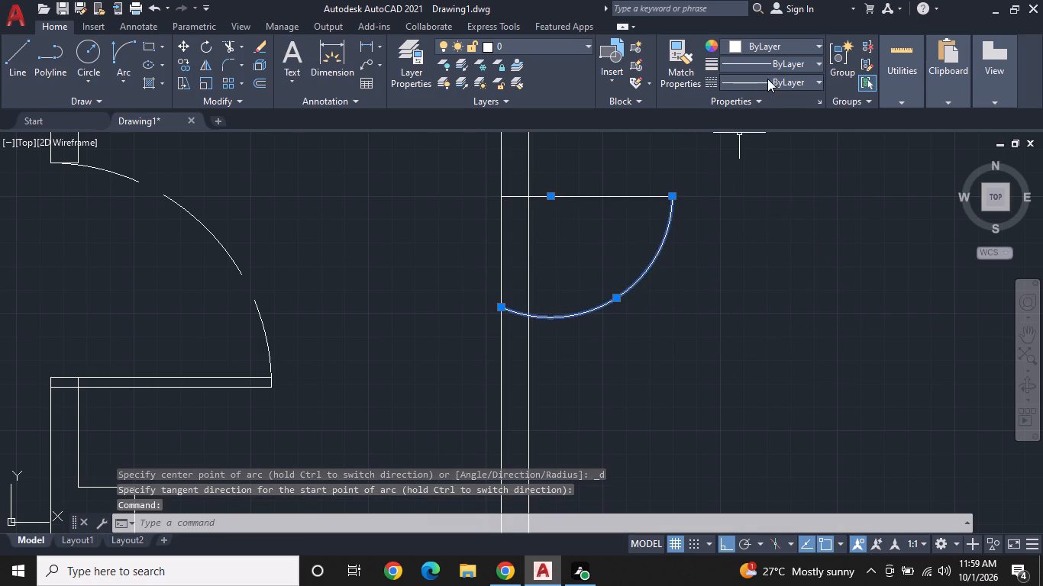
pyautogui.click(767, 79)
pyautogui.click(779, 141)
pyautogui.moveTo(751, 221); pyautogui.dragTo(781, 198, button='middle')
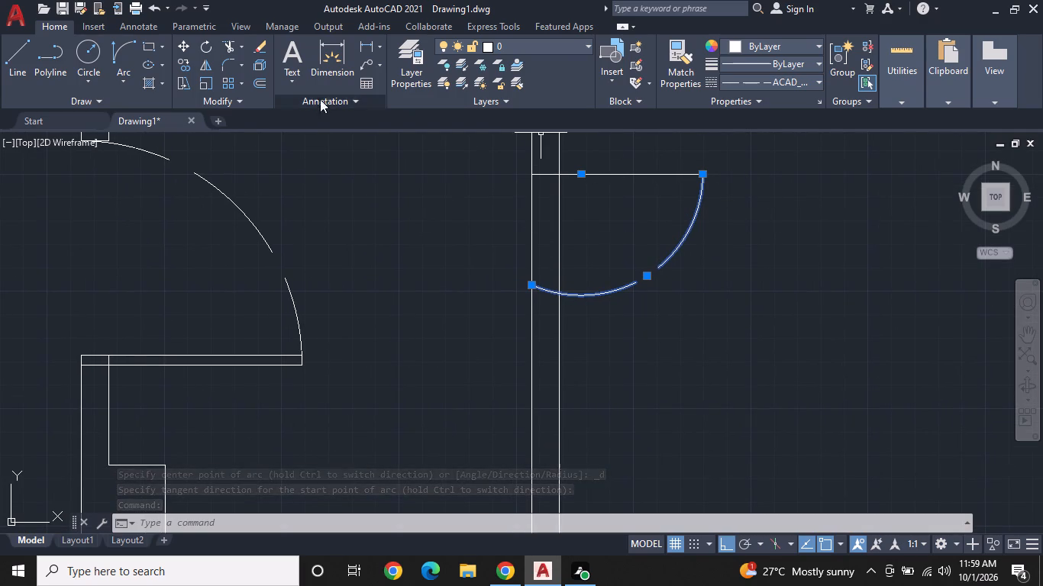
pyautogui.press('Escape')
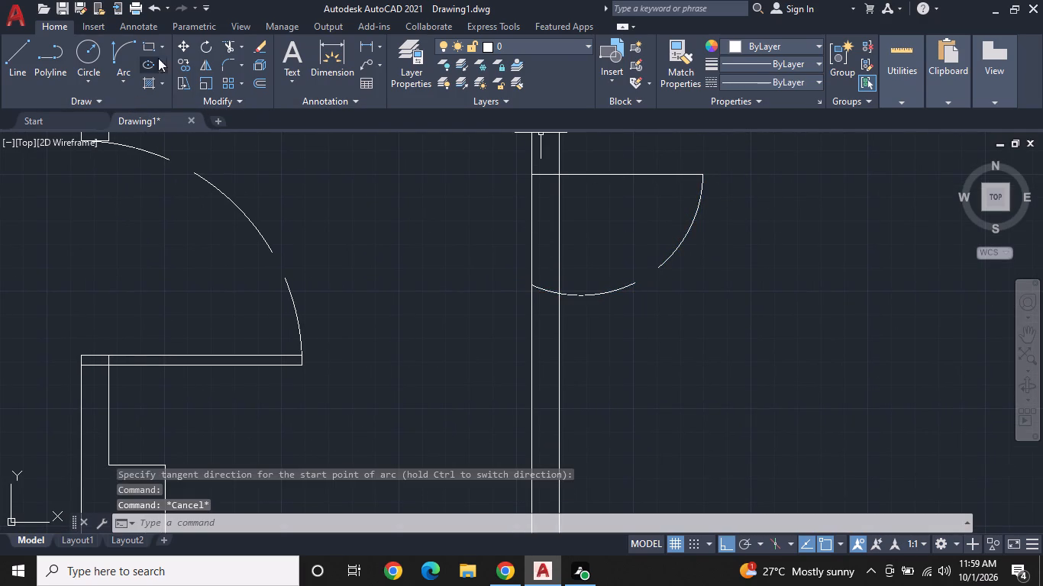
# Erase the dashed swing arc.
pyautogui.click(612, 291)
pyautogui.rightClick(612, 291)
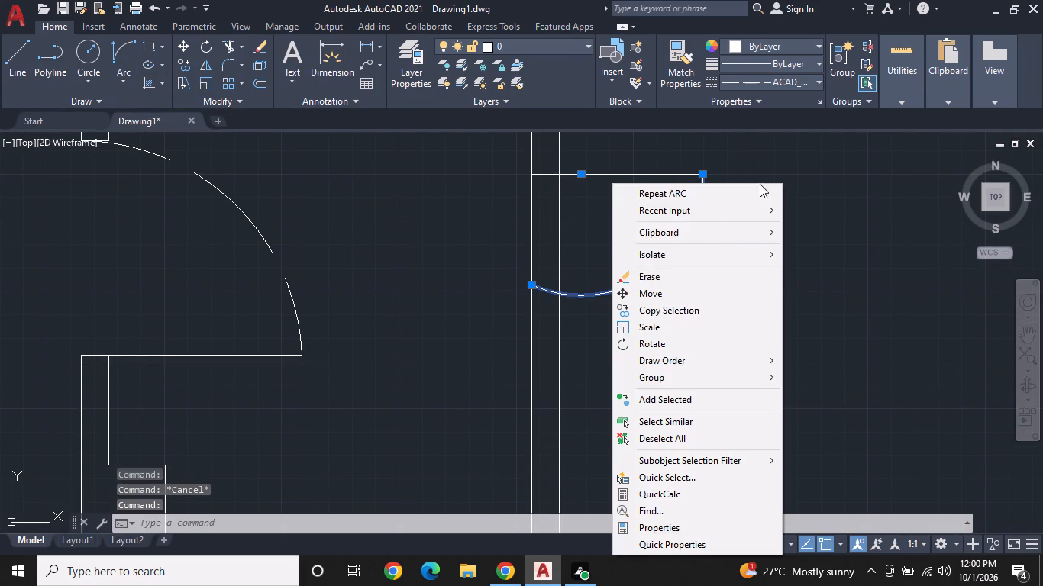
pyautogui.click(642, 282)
# Erase the horizontal leaf line extending into the larger room, keeping the jamb line across the partition.
pyautogui.moveTo(690, 221); pyautogui.dragTo(614, 312, button='middle')
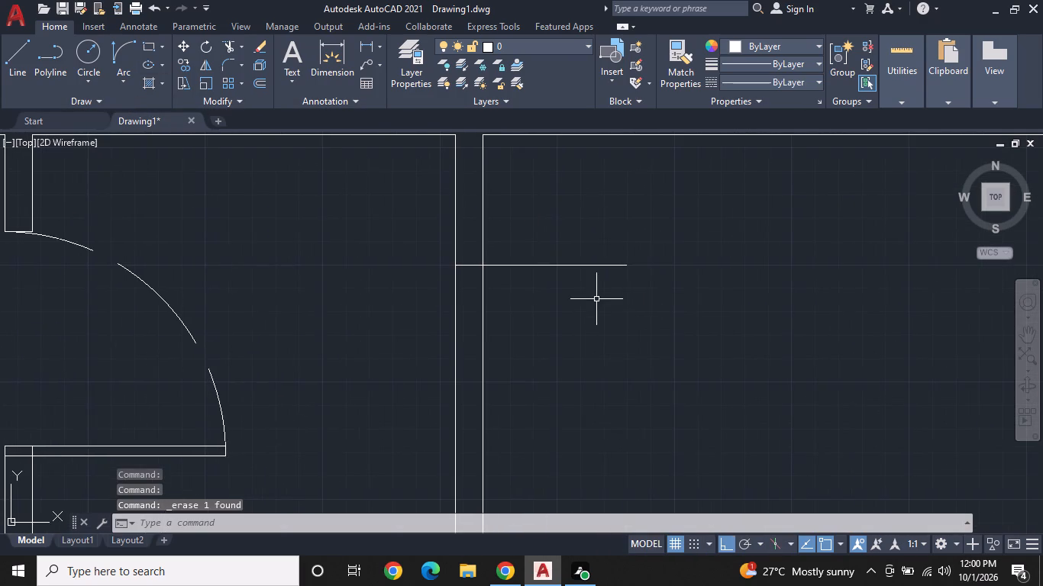
pyautogui.doubleClick(606, 267)
pyautogui.rightClick(607, 263)
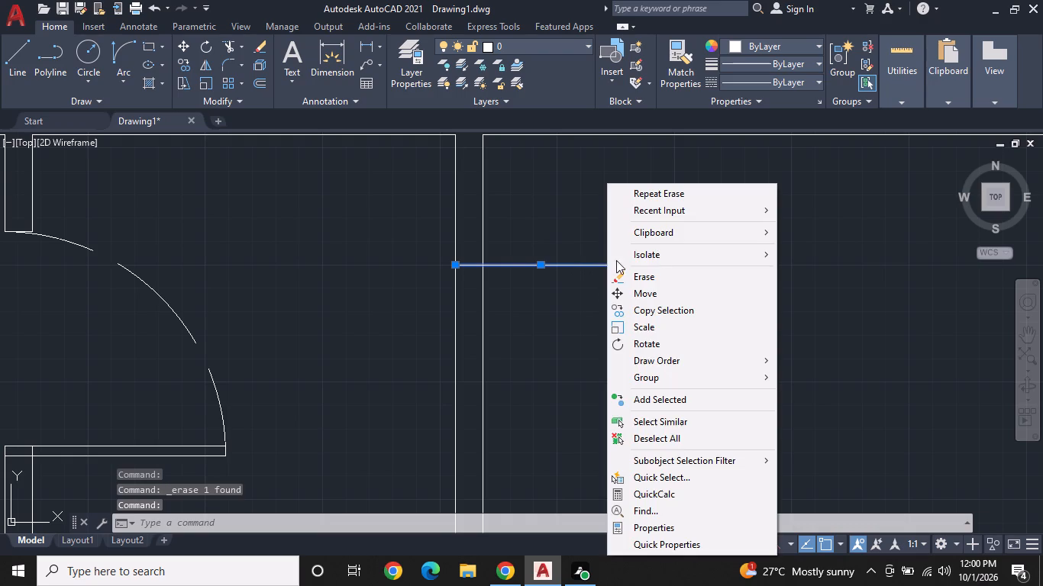
pyautogui.click(655, 275)
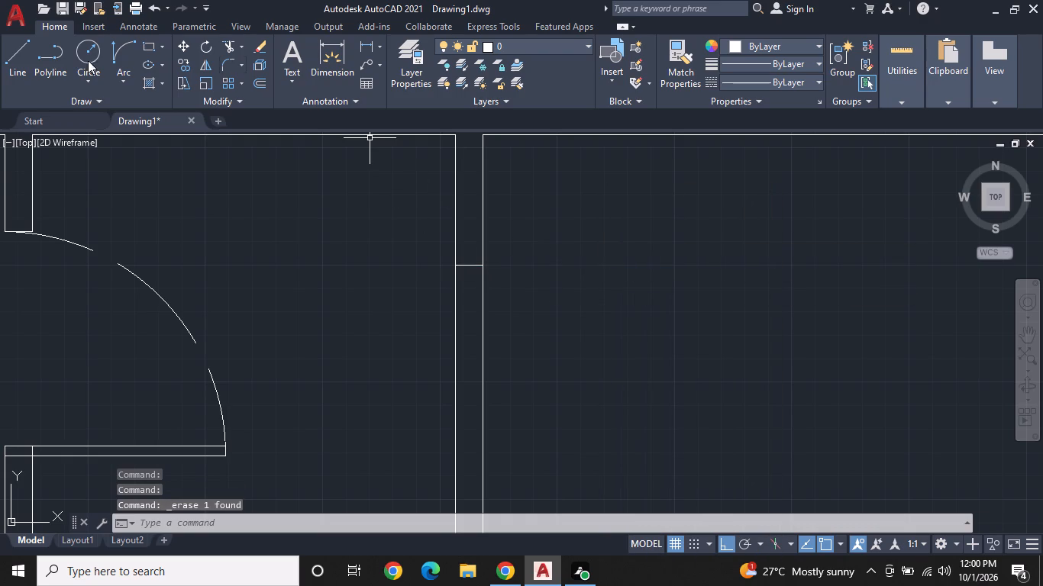
# Draw a horizontal leaf line about 1'-10" long from the jamb line's small-room end into the larger room.
pyautogui.click(15, 54)
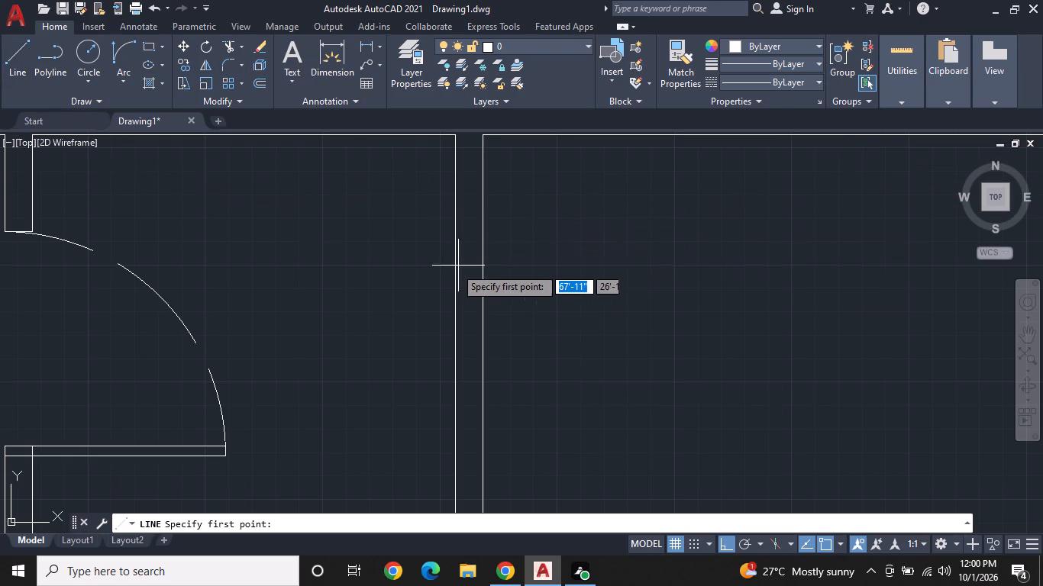
pyautogui.click(457, 269)
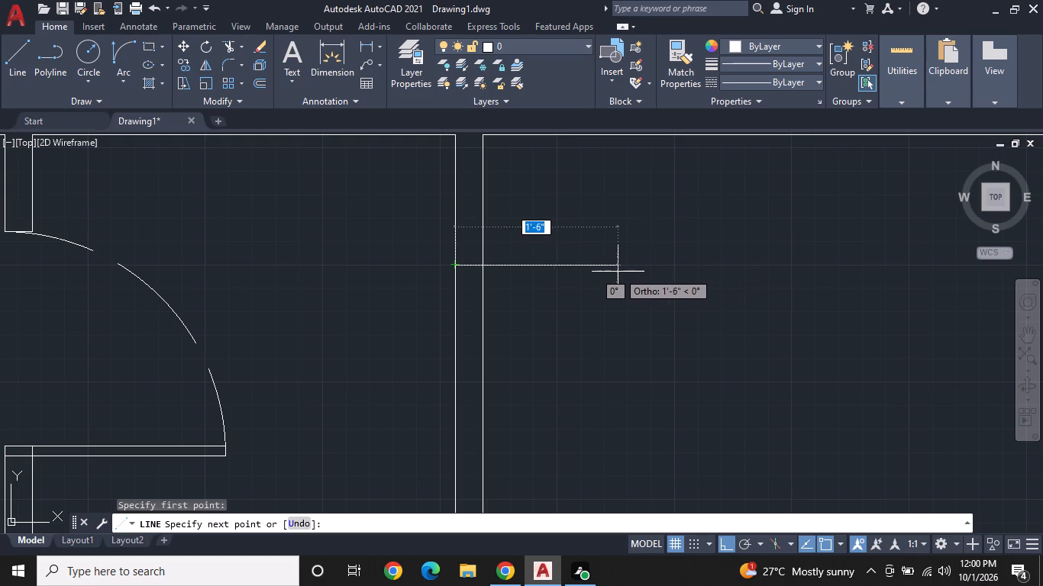
pyautogui.click(666, 266)
pyautogui.rightClick(666, 266)
pyautogui.click(701, 293)
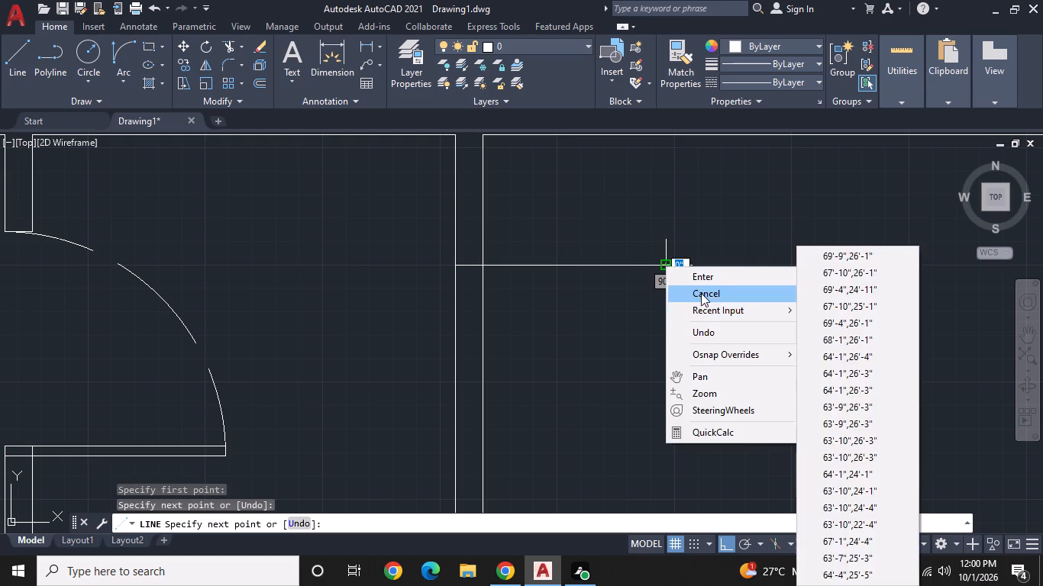
# Draw a vertical line down the partition's small-room face from the start of the leaf line, marking the opening.
pyautogui.moveTo(662, 294); pyautogui.dragTo(695, 237, button='middle')
pyautogui.rightClick(644, 261)
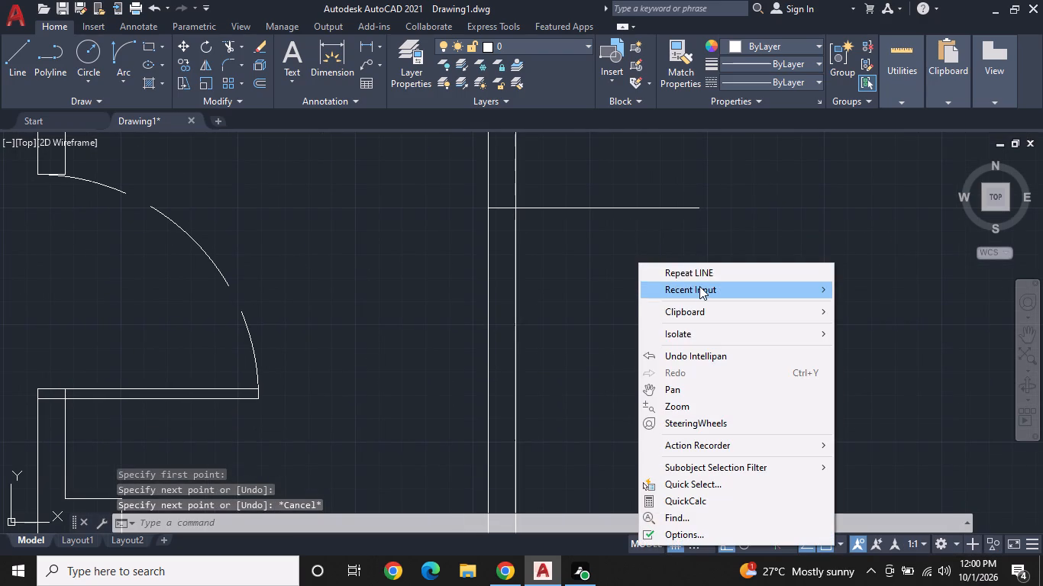
pyautogui.click(707, 272)
pyautogui.doubleClick(492, 211)
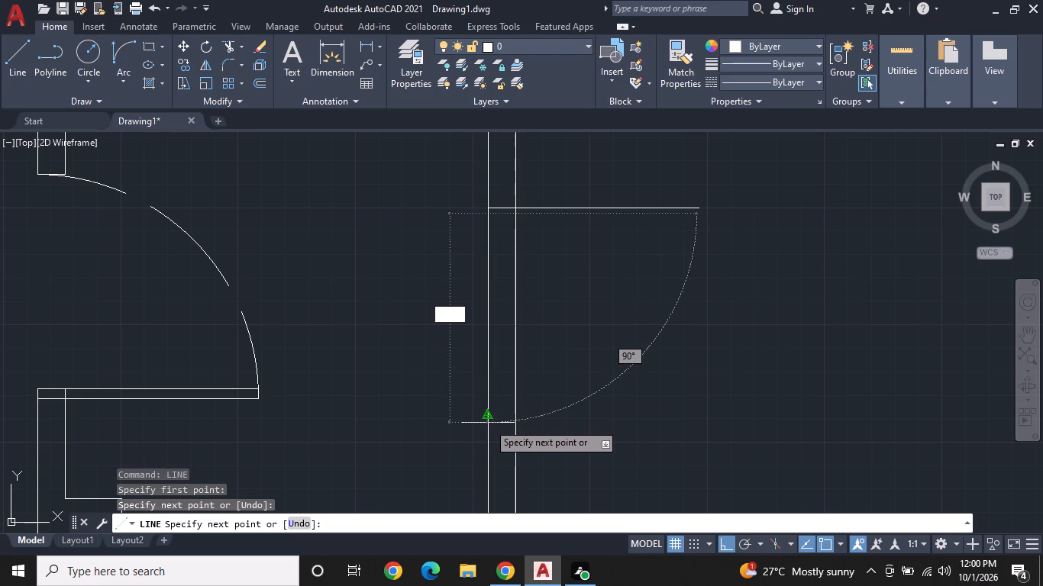
pyautogui.click(487, 417)
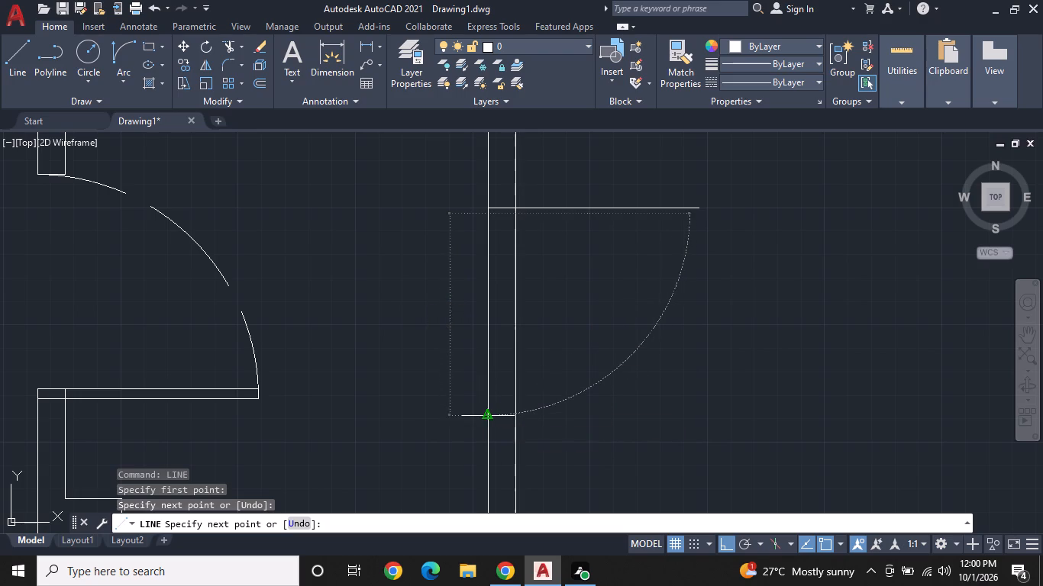
pyautogui.rightClick(487, 415)
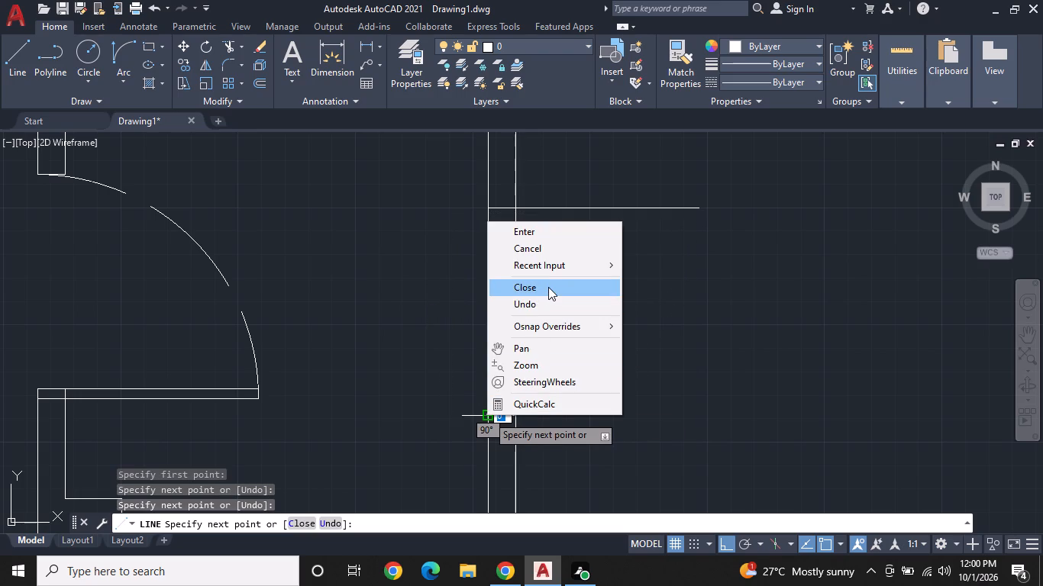
pyautogui.click(557, 252)
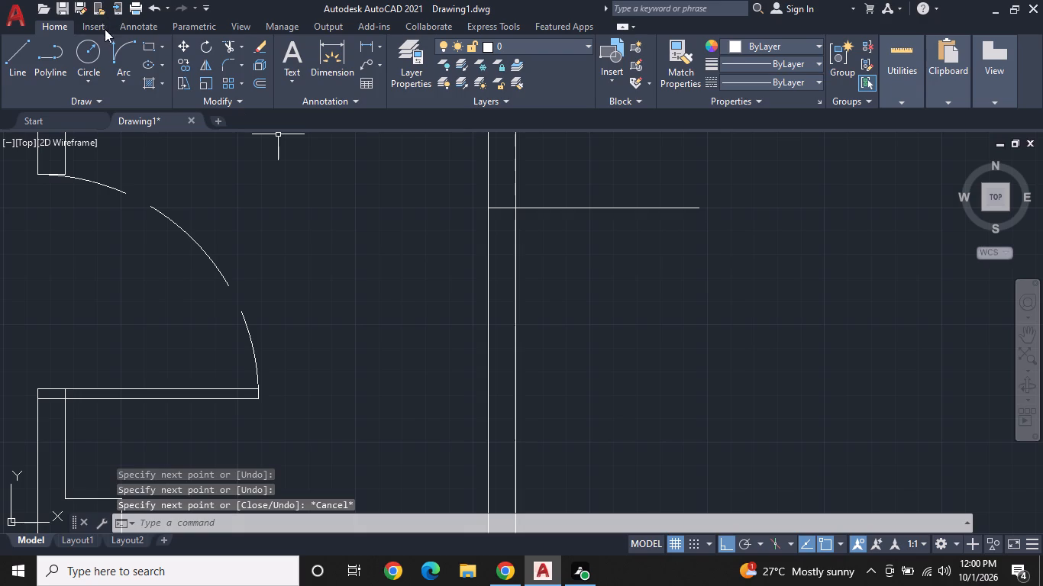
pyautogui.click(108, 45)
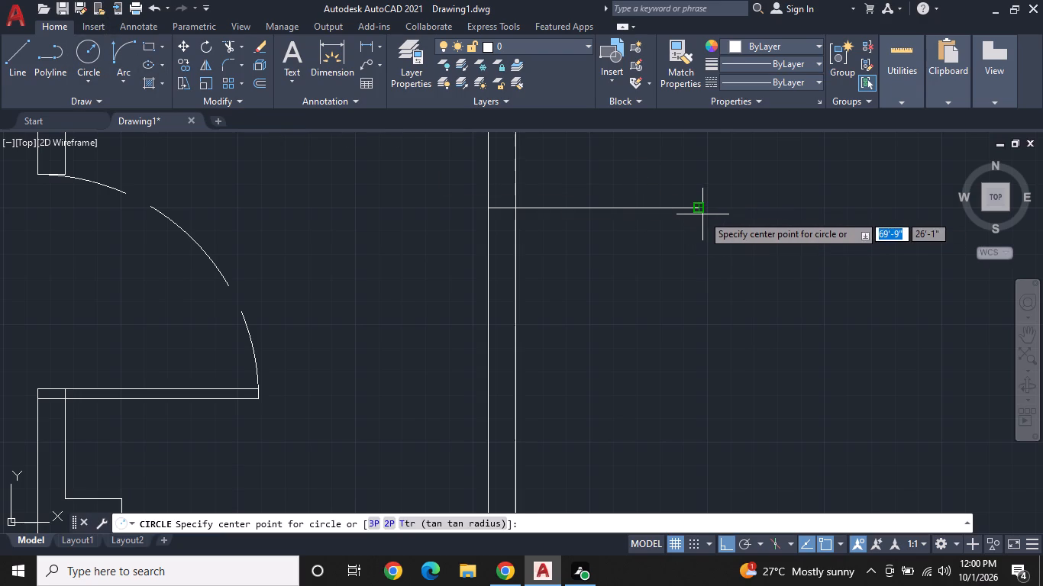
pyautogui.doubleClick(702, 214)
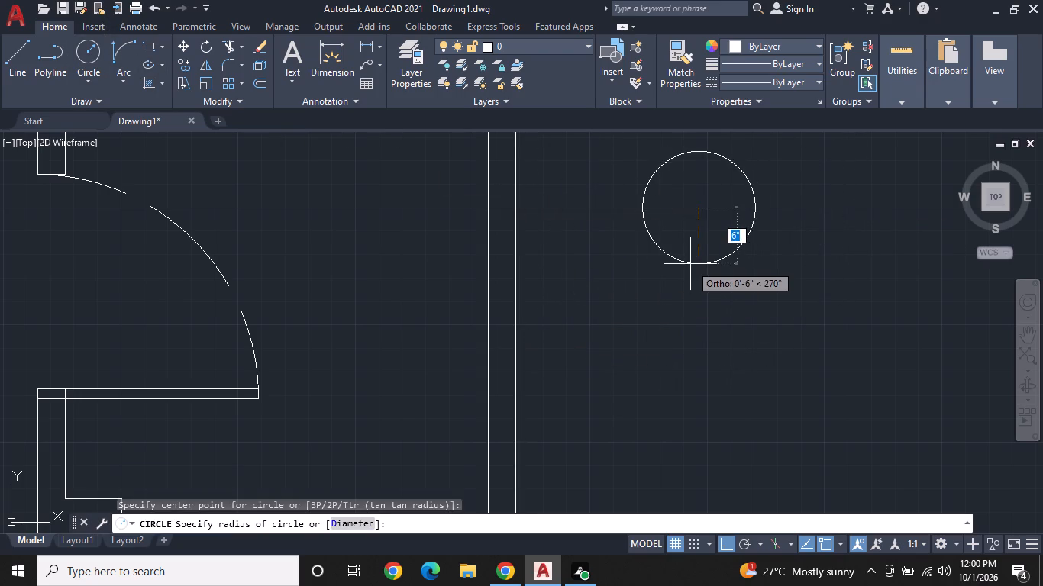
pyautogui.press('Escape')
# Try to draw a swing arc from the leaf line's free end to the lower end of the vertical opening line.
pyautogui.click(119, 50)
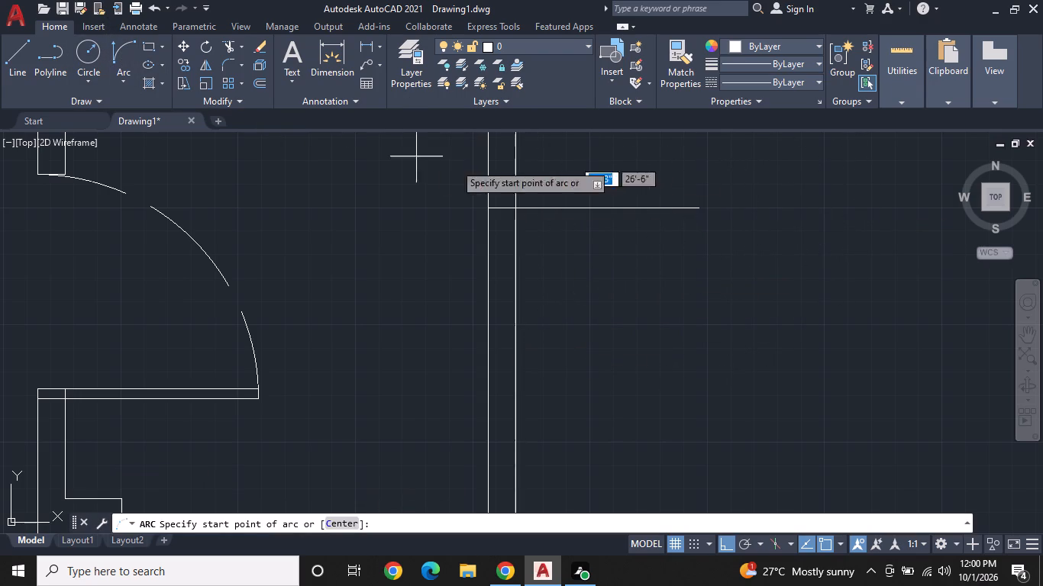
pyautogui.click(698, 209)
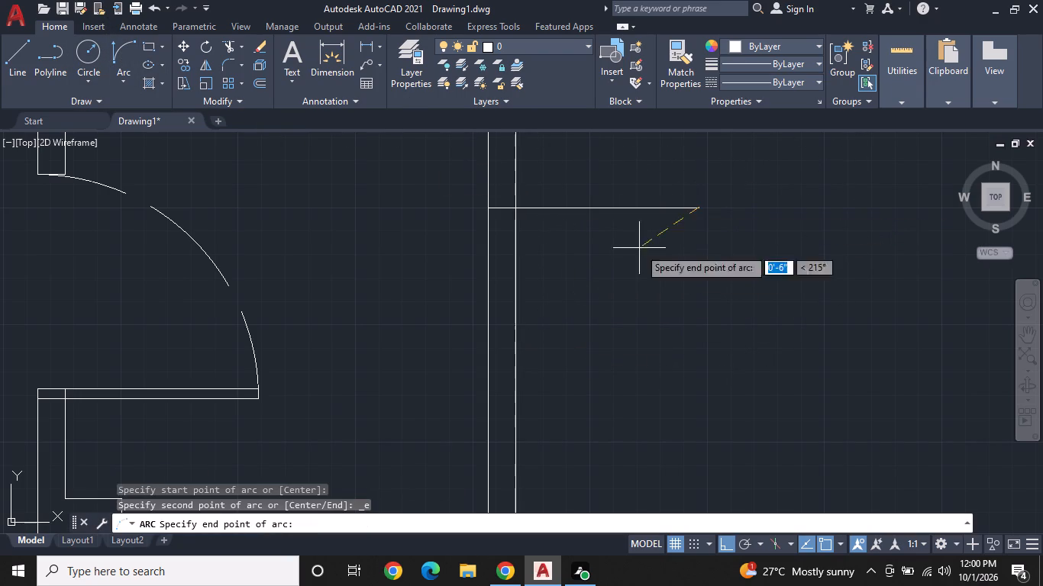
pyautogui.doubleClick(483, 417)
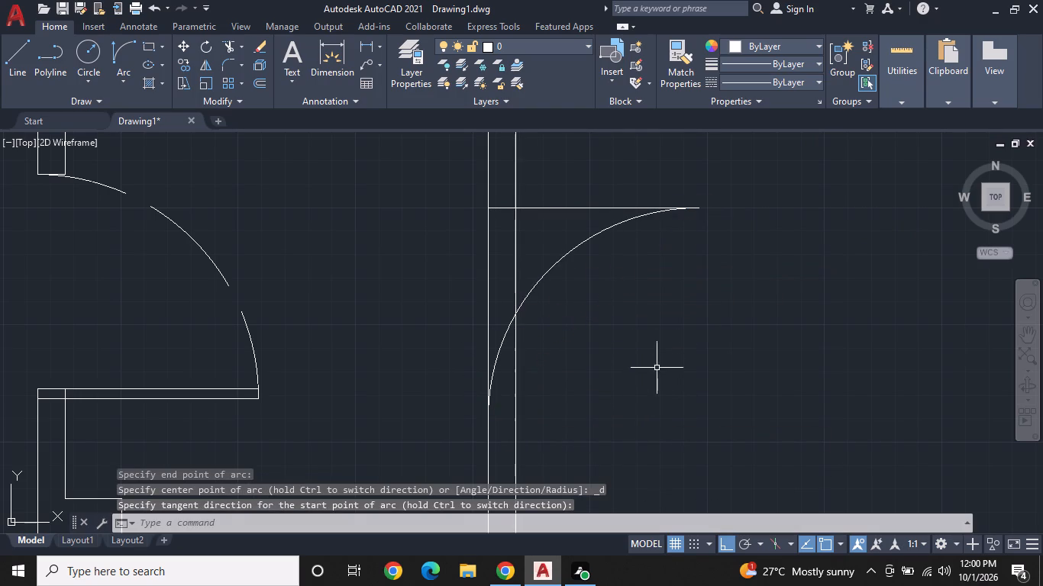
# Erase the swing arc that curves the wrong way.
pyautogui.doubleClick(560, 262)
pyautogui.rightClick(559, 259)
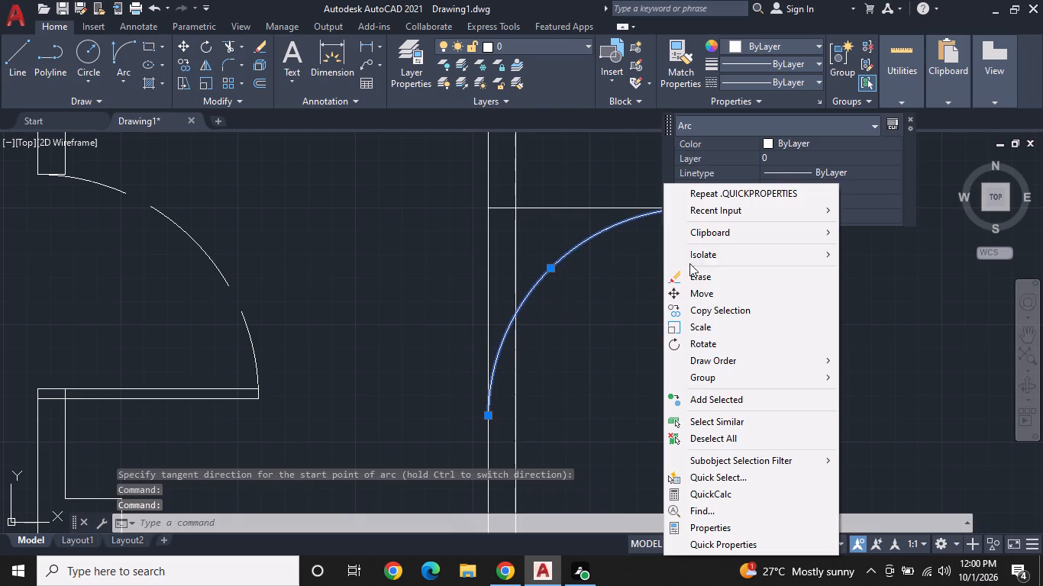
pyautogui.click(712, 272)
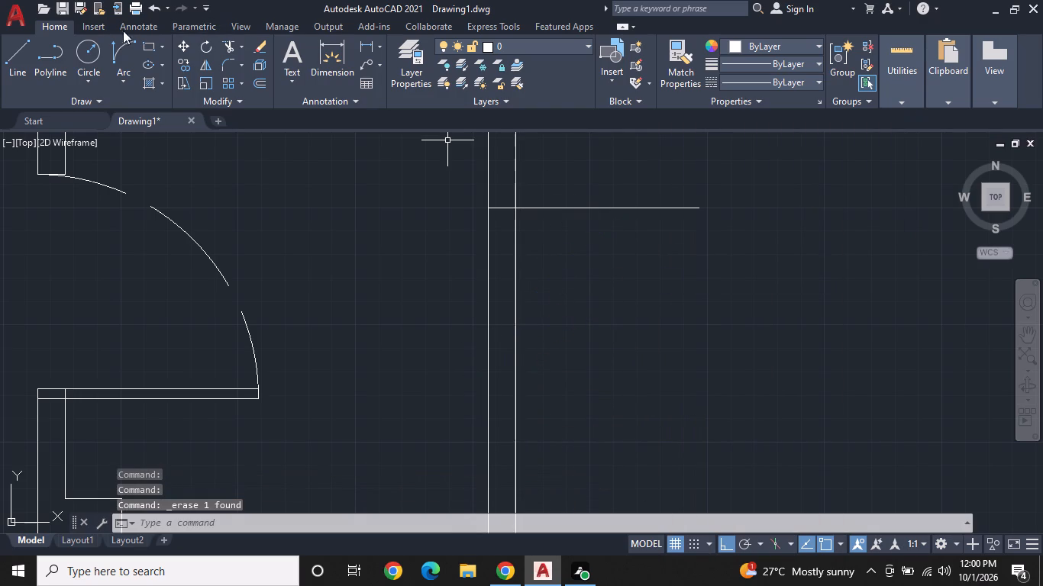
# Draw a swing arc from the leaf's free end to the opening line's lower end, with a downward start tangent.
pyautogui.click(118, 39)
pyautogui.click(121, 50)
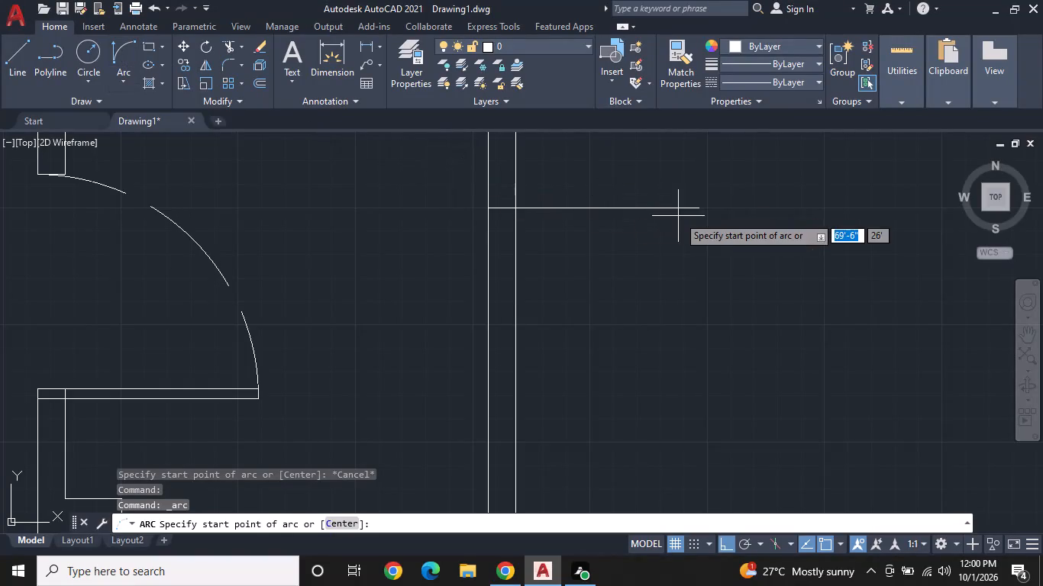
pyautogui.click(693, 208)
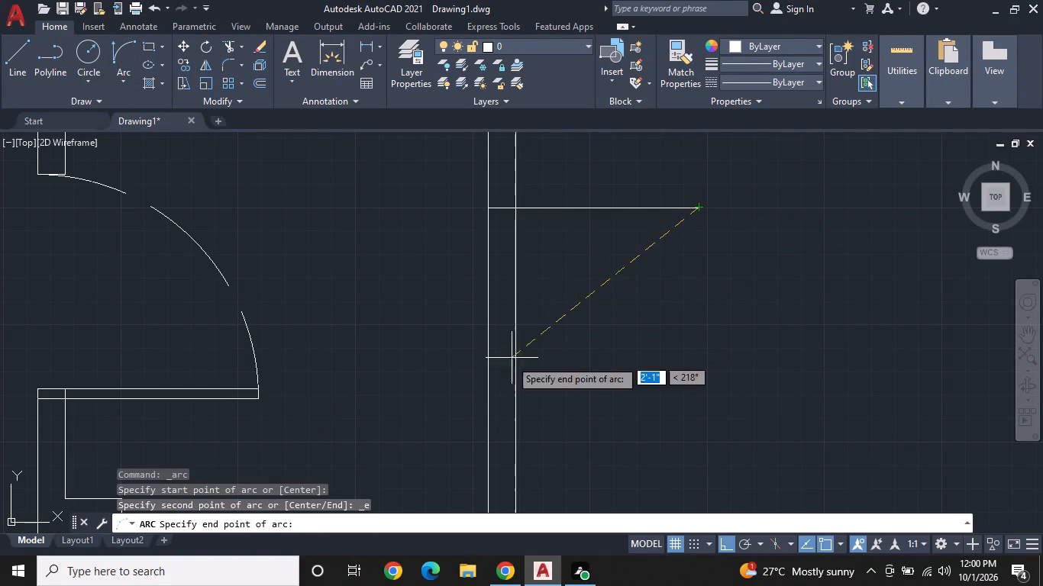
pyautogui.click(489, 417)
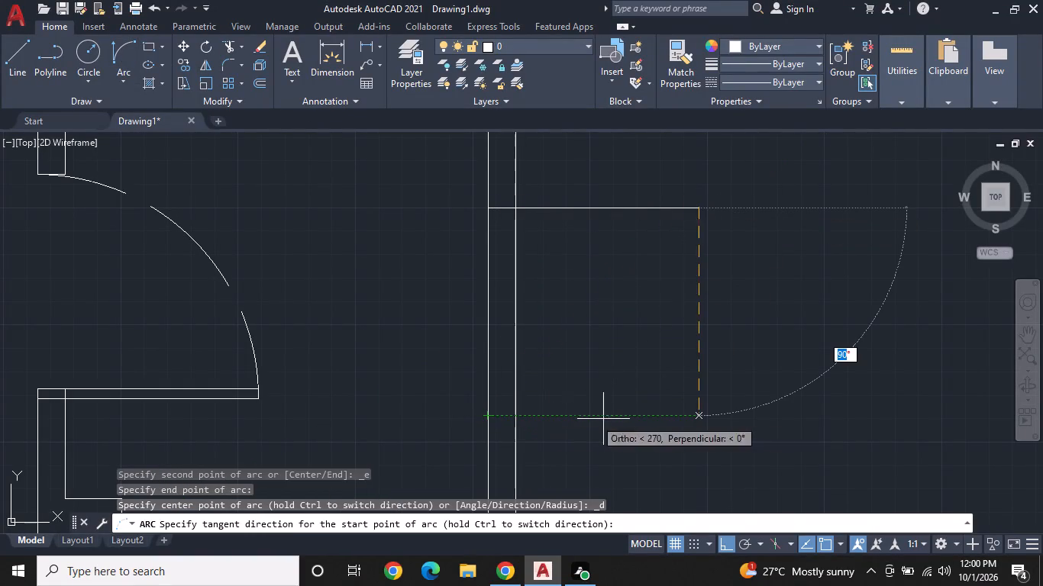
pyautogui.click(686, 413)
# Offset the horizontal leaf line 1" downward to form the door leaf thickness.
pyautogui.moveTo(697, 274); pyautogui.dragTo(622, 213, button='middle')
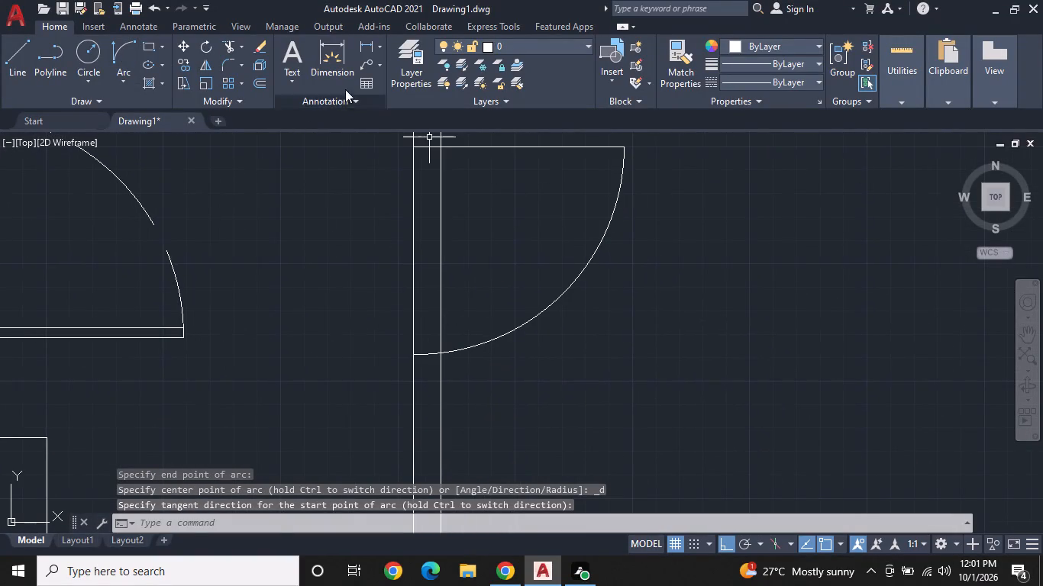
pyautogui.click(255, 82)
pyautogui.rightClick(458, 156)
pyautogui.click(515, 163)
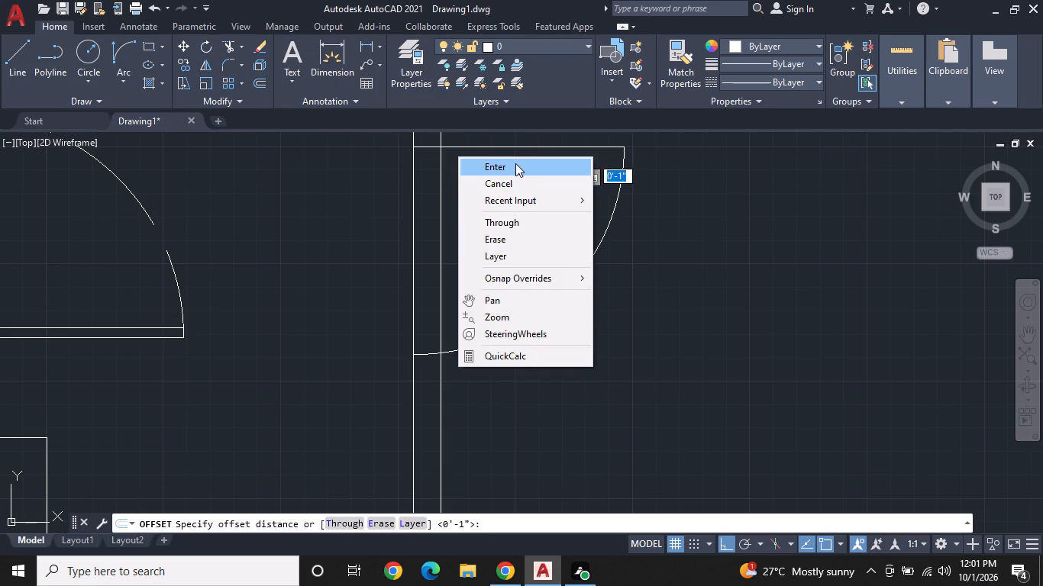
pyautogui.click(518, 147)
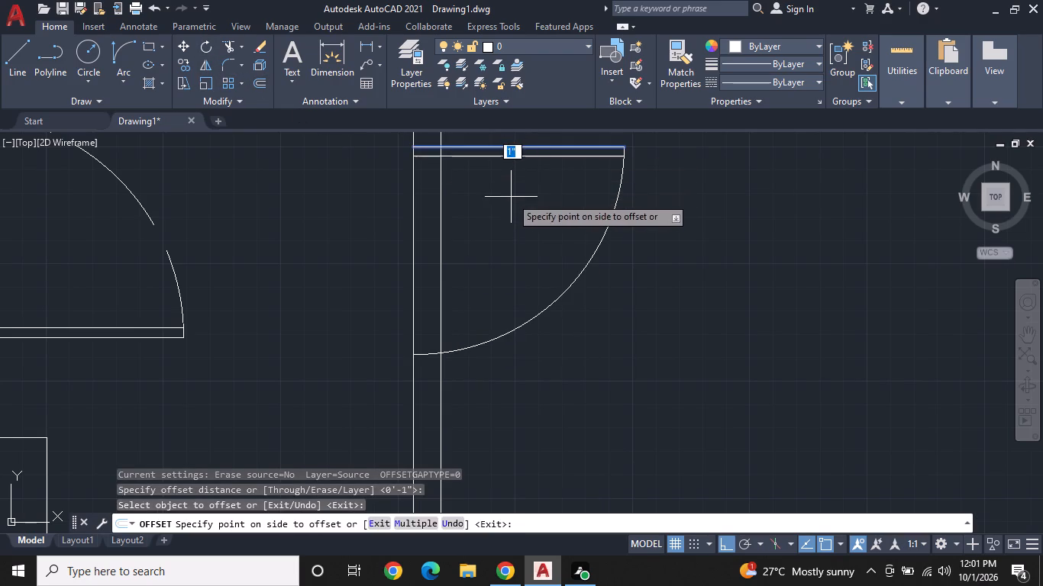
pyautogui.click(511, 200)
pyautogui.moveTo(521, 201); pyautogui.dragTo(563, 217, button='middle')
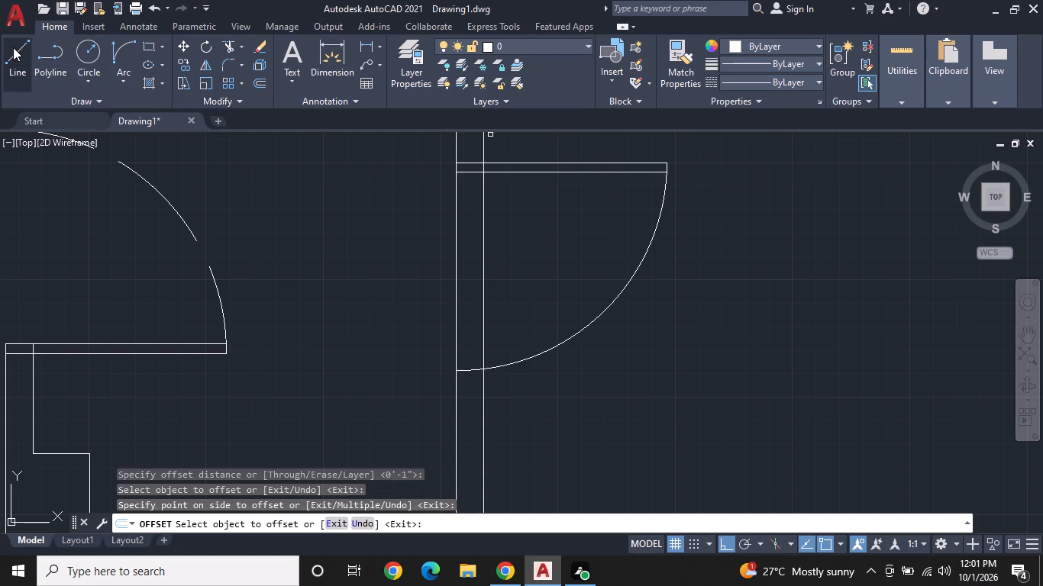
pyautogui.rightClick(288, 222)
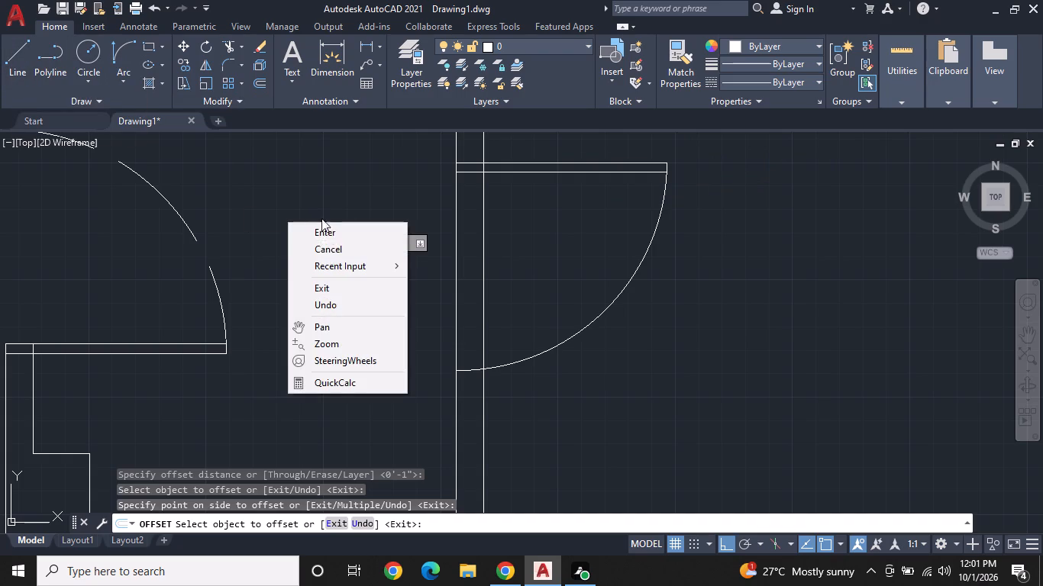
pyautogui.click(328, 252)
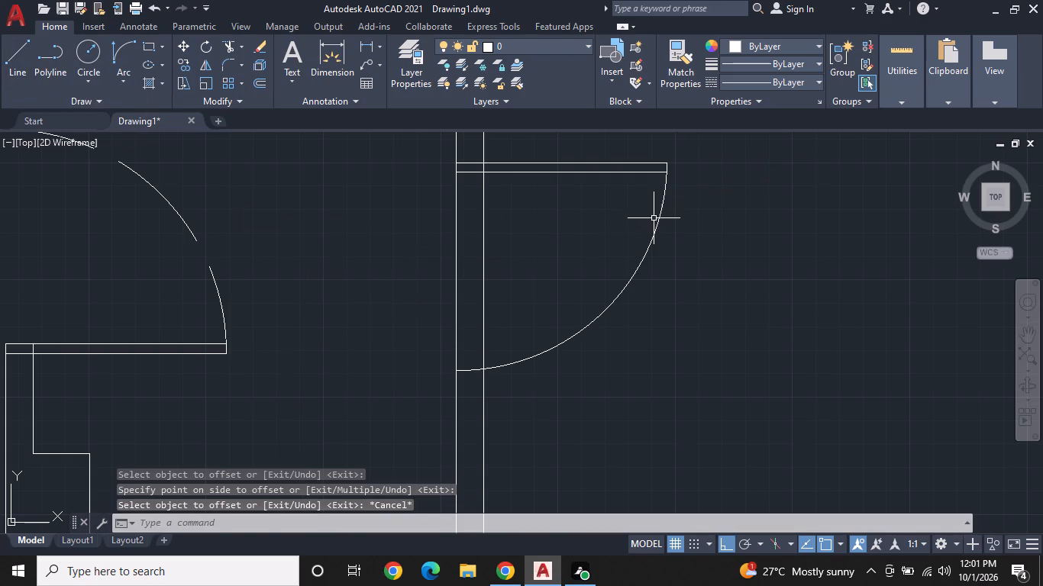
# Change the new door's swing arc to the dashed ACAD linetype used for the other door swings.
pyautogui.click(654, 217)
pyautogui.click(664, 213)
pyautogui.click(658, 222)
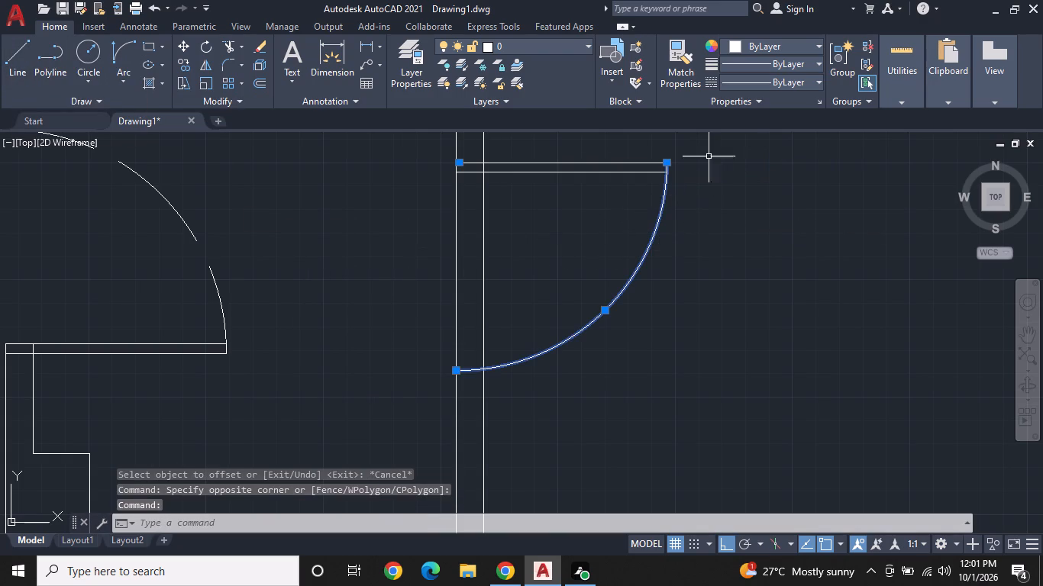
pyautogui.click(791, 72)
pyautogui.click(848, 159)
pyautogui.click(798, 86)
pyautogui.click(781, 140)
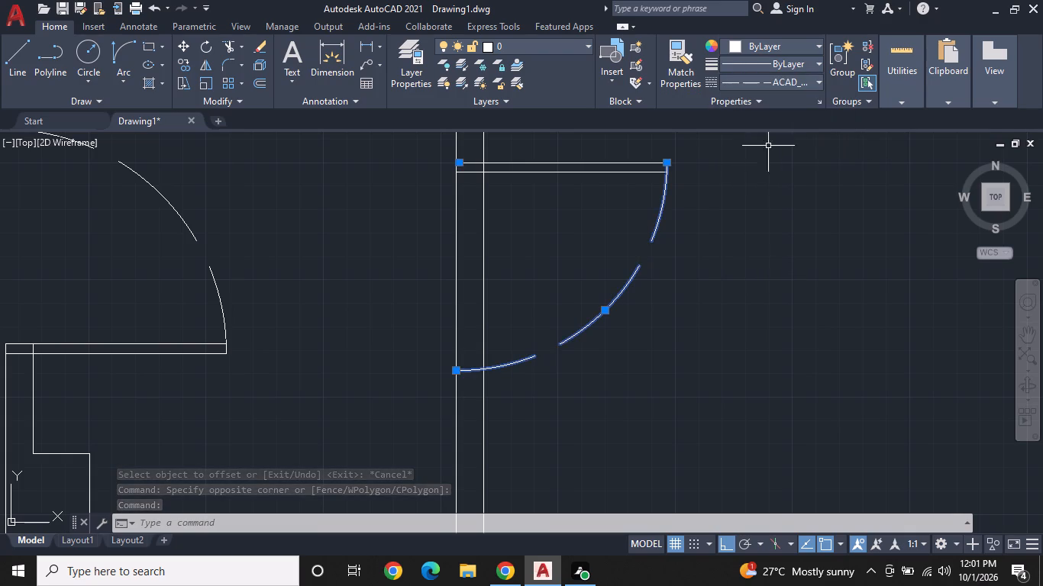
pyautogui.moveTo(728, 193); pyautogui.dragTo(774, 209, button='middle')
pyautogui.press('Escape')
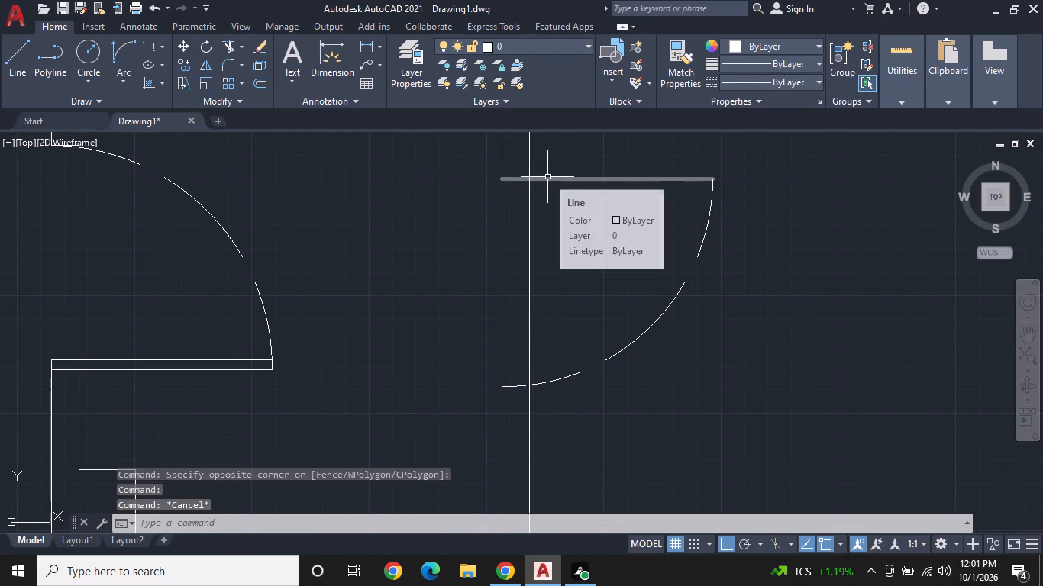
# Trim the partition's left face line out of the door opening between the leaf and the swing arc's lower end.
pyautogui.click(226, 47)
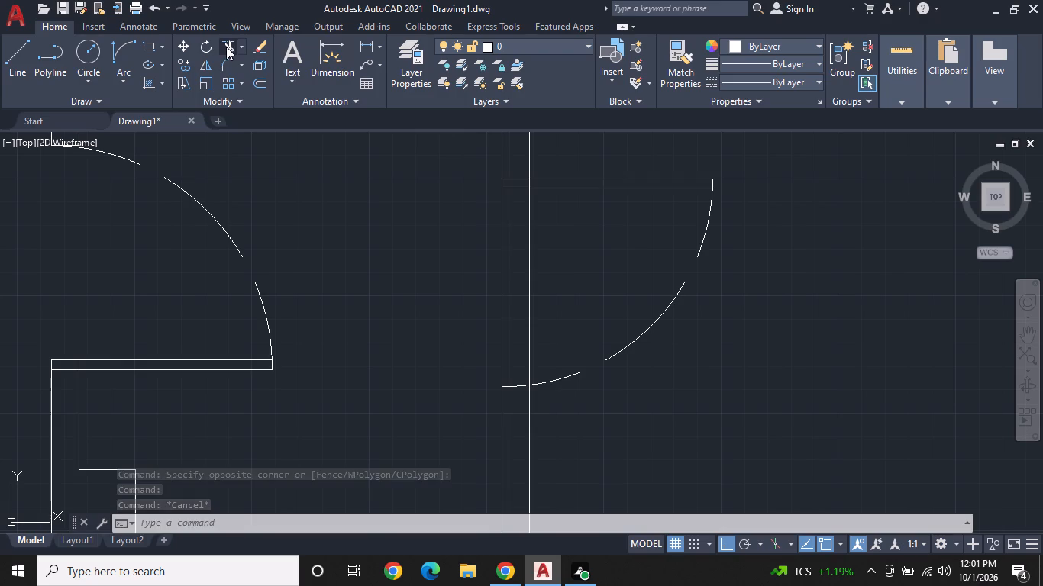
pyautogui.click(499, 291)
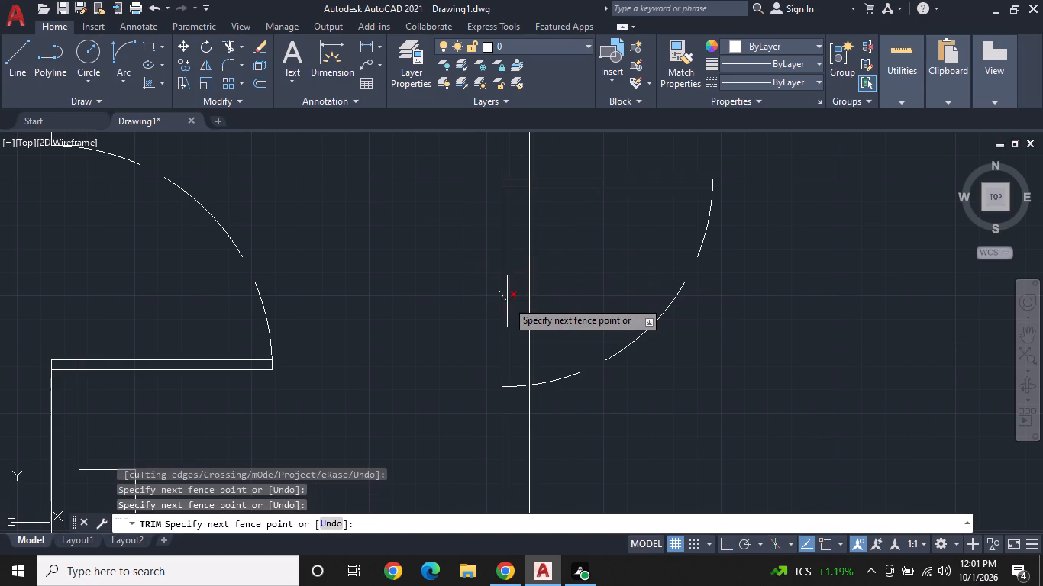
pyautogui.click(502, 277)
pyautogui.scroll(-2, 519, 259)
pyautogui.moveTo(572, 268); pyautogui.dragTo(583, 246, button='middle')
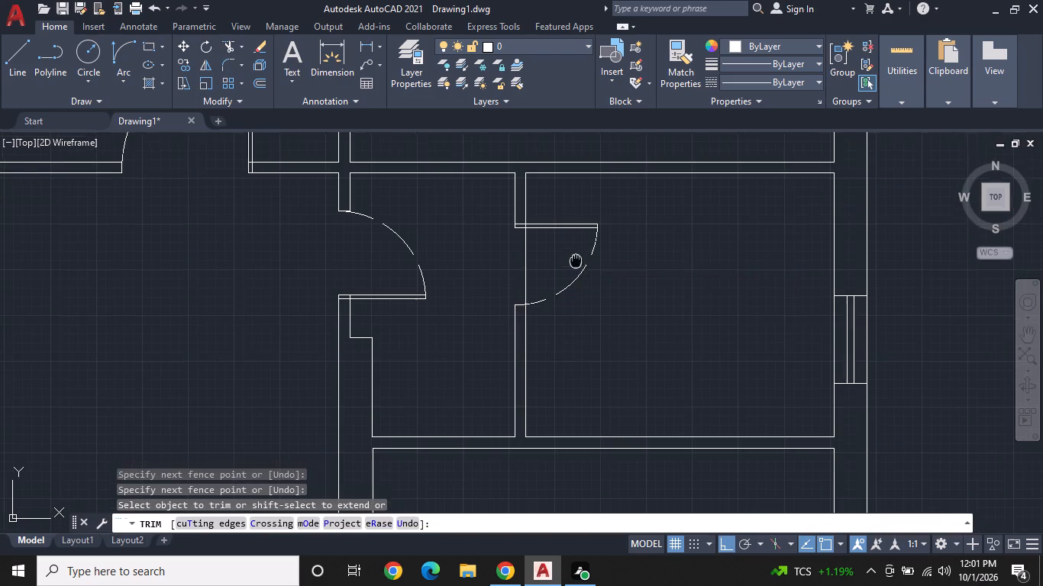
pyautogui.moveTo(583, 246); pyautogui.dragTo(653, 179, button='middle')
pyautogui.moveTo(680, 295); pyautogui.dragTo(711, 227, button='middle')
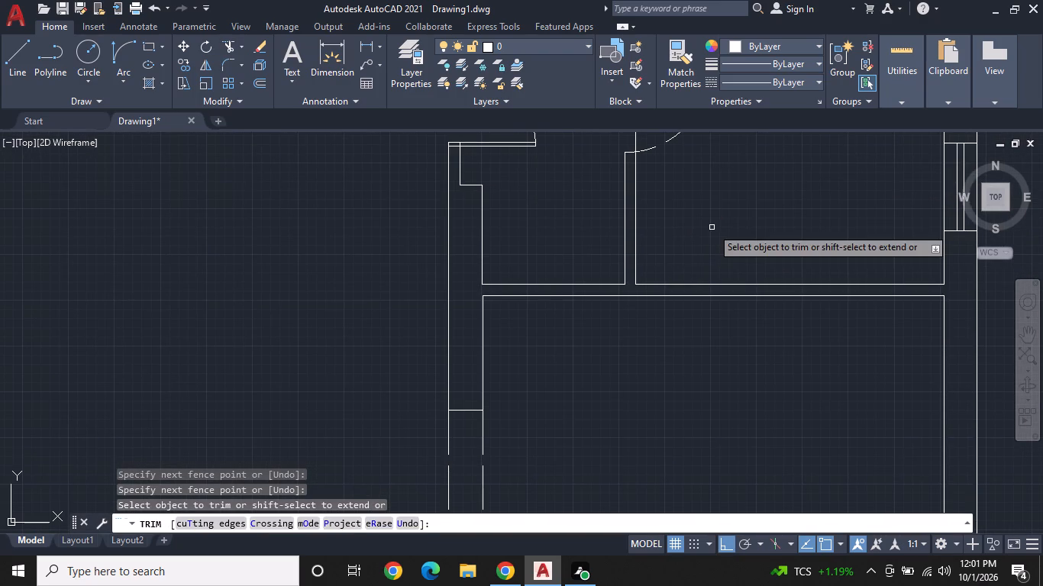
pyautogui.scroll(-1, 610, 311)
pyautogui.moveTo(575, 330); pyautogui.dragTo(638, 401, button='middle')
pyautogui.scroll(-1, 642, 391)
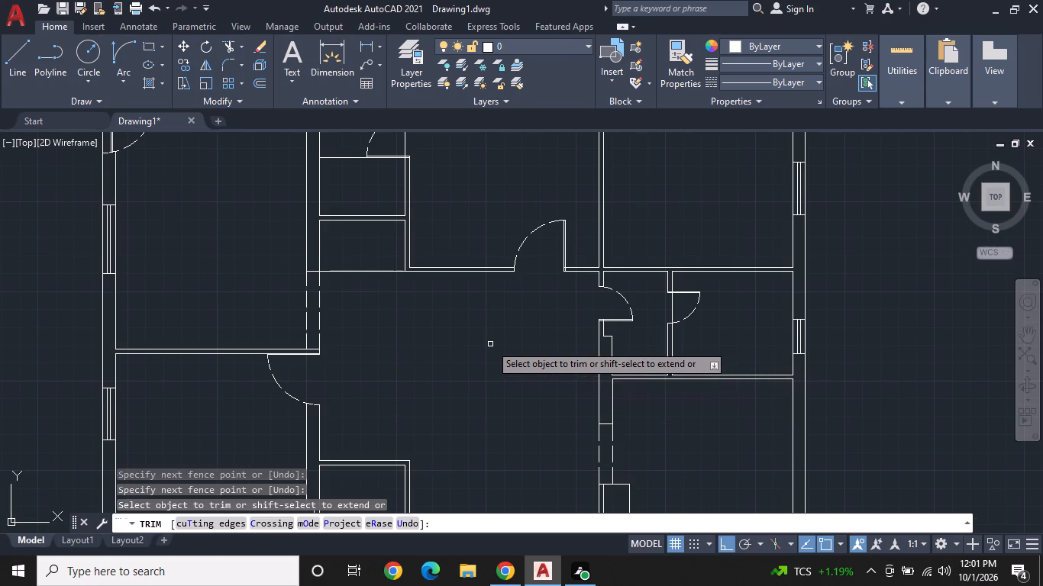
pyautogui.moveTo(486, 344); pyautogui.dragTo(318, 391, button='middle')
pyautogui.scroll(2, 477, 332)
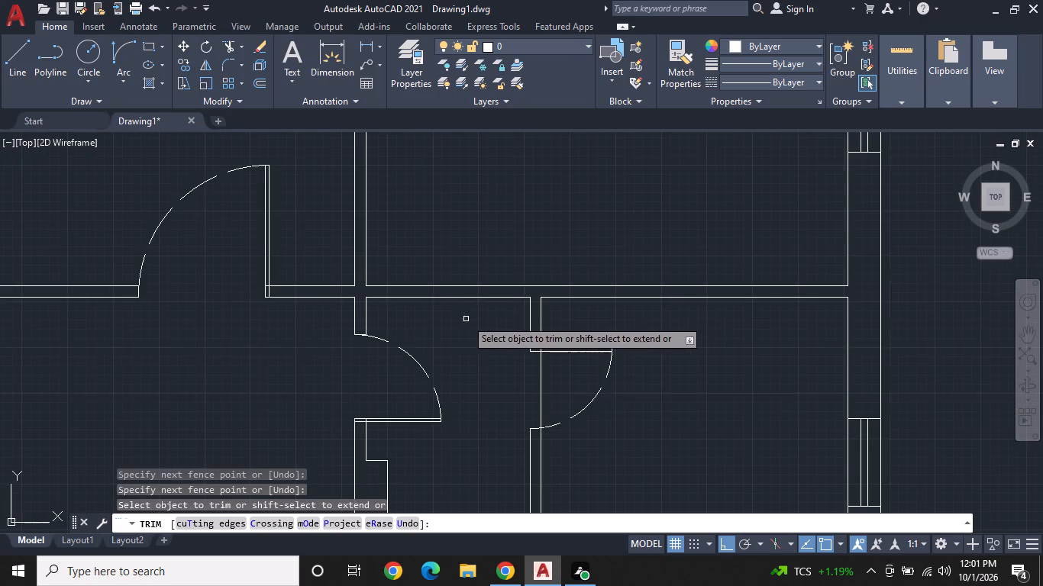
pyautogui.moveTo(474, 327); pyautogui.dragTo(513, 339, button='middle')
pyautogui.press('Escape')
# Extend the upper room's left wall inner face down, and the door partition's left face up, across the horizontal wall.
pyautogui.write('EX')
pyautogui.press('space')
pyautogui.click(405, 259)
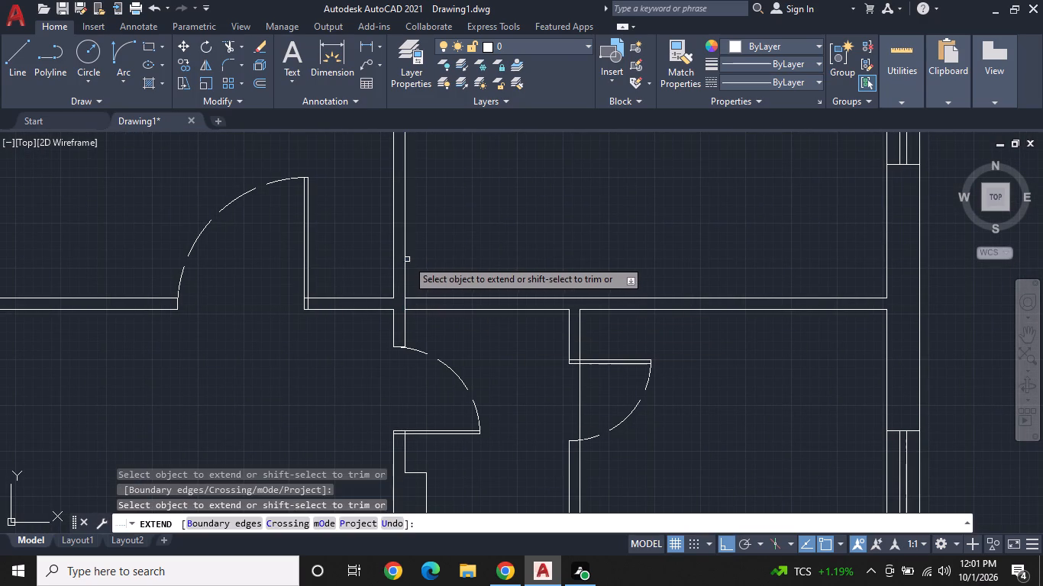
pyautogui.press('Escape')
pyautogui.press('space')
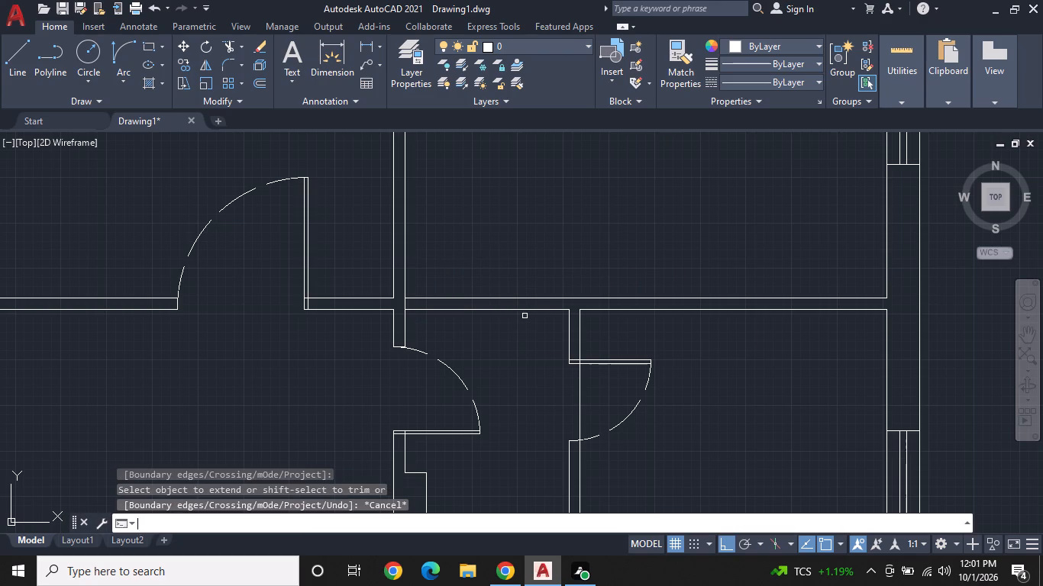
pyautogui.press('space')
pyautogui.click(570, 330)
pyautogui.press('Escape')
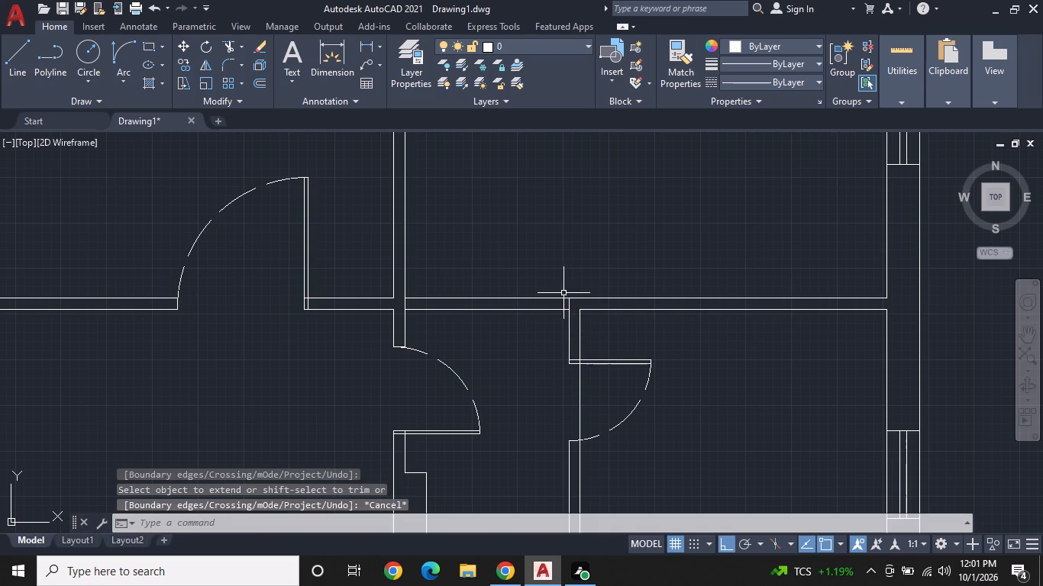
# Trim both horizontal wall lines between the two extended vertical lines to open the passage into the upper-right room.
pyautogui.click(228, 46)
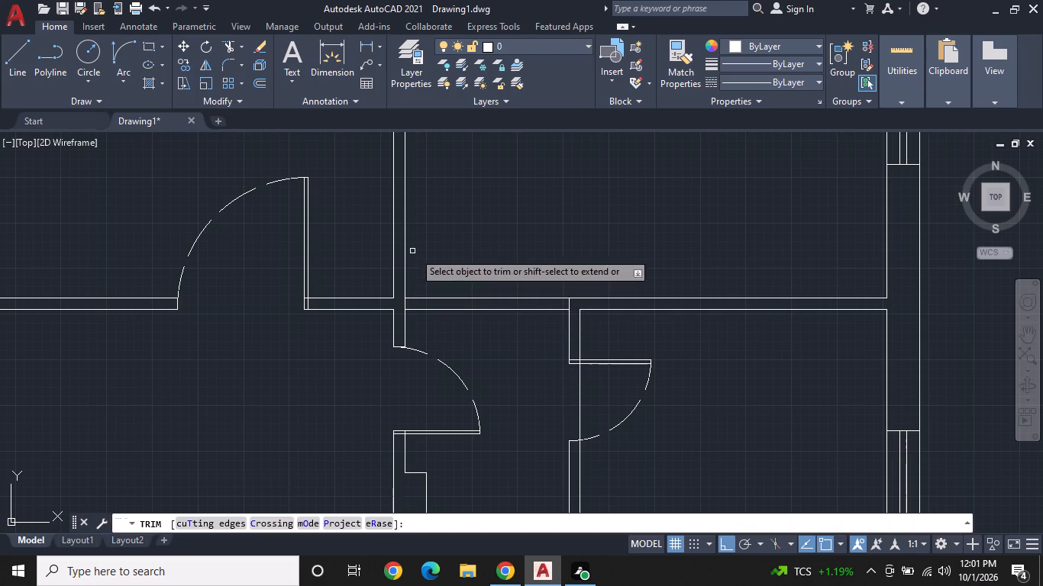
pyautogui.moveTo(434, 257); pyautogui.dragTo(444, 274)
pyautogui.click(502, 378)
pyautogui.scroll(-1, 500, 324)
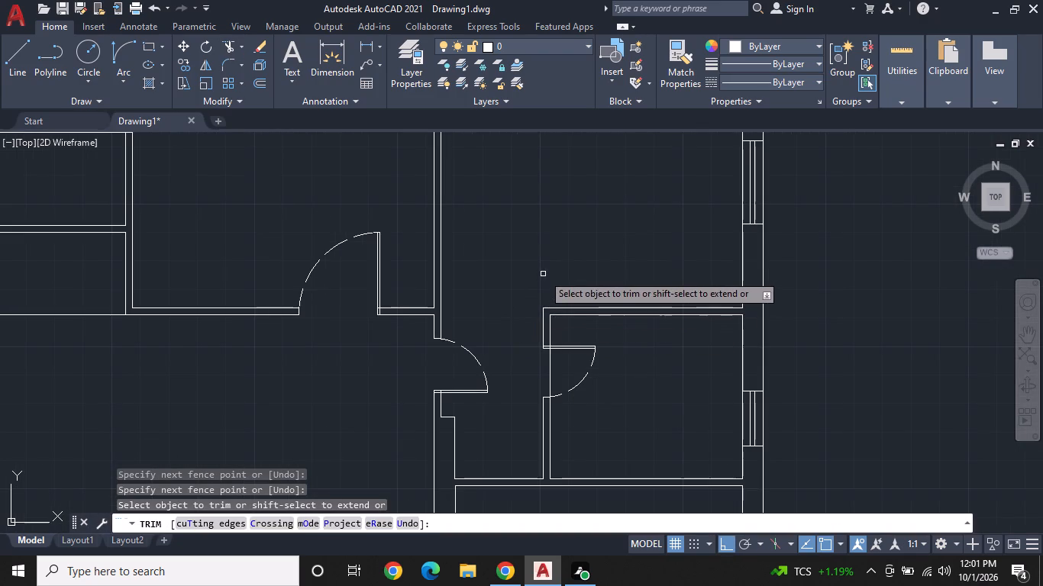
pyautogui.moveTo(543, 266); pyautogui.dragTo(501, 312, button='middle')
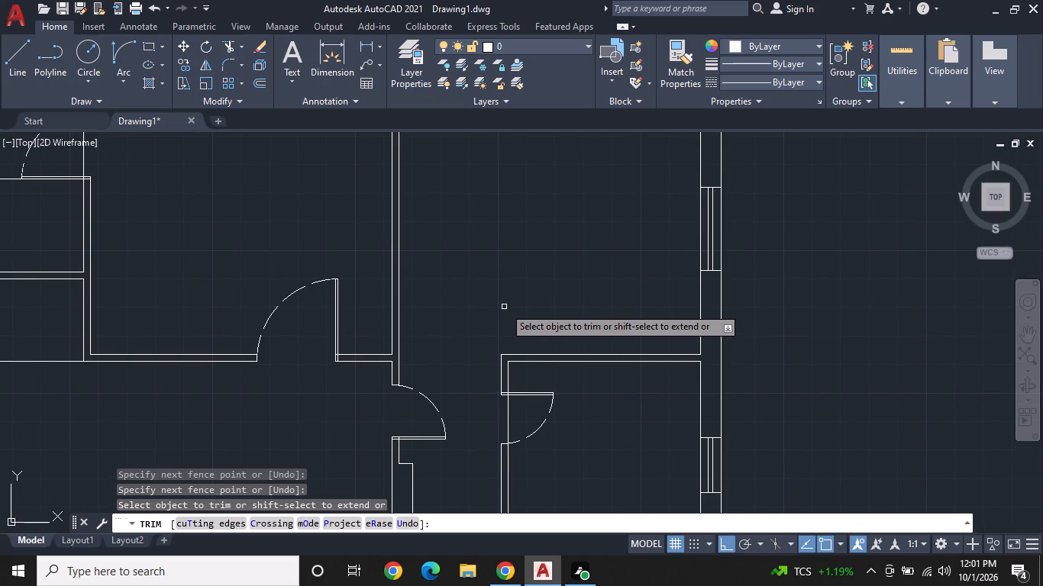
pyautogui.press('Escape')
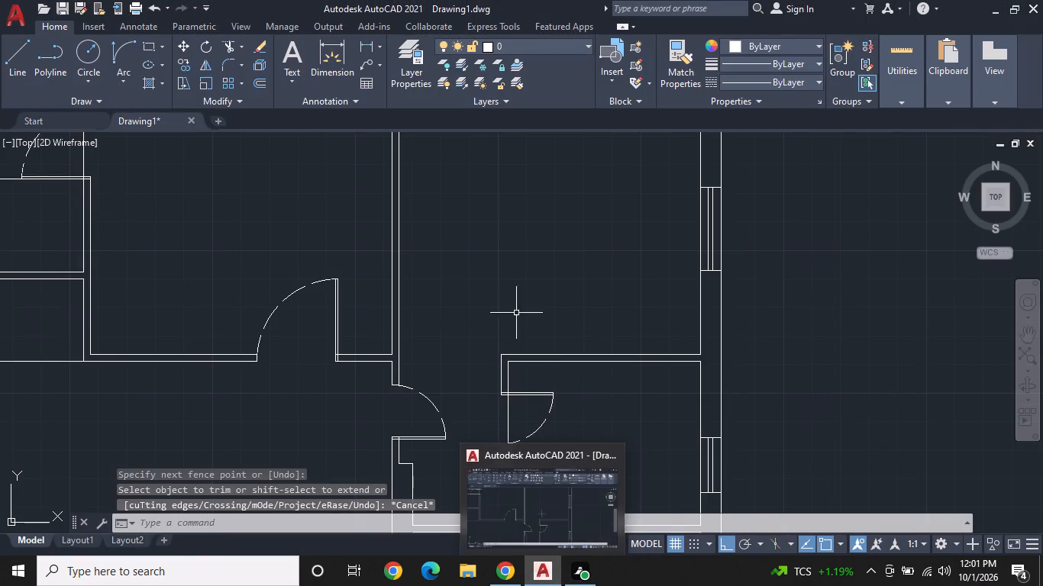
# Examine the walls, doors and windows across the whole floor plan.
pyautogui.moveTo(501, 289); pyautogui.dragTo(564, 256, button='middle')
pyautogui.scroll(-1, 565, 261)
pyautogui.moveTo(582, 275); pyautogui.dragTo(667, 276, button='middle')
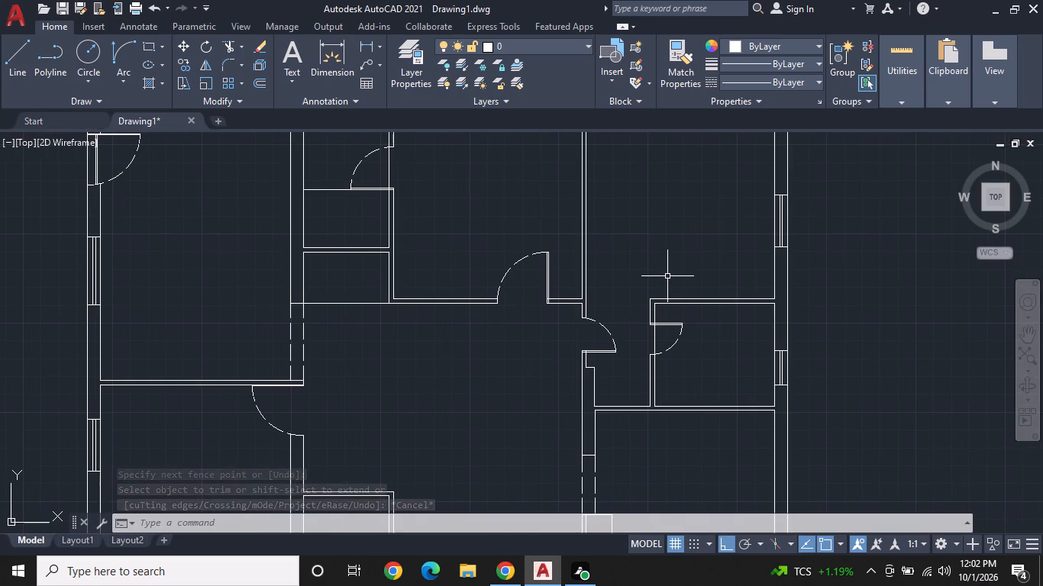
pyautogui.scroll(-1, 638, 270)
pyautogui.moveTo(631, 307); pyautogui.dragTo(632, 314, button='middle')
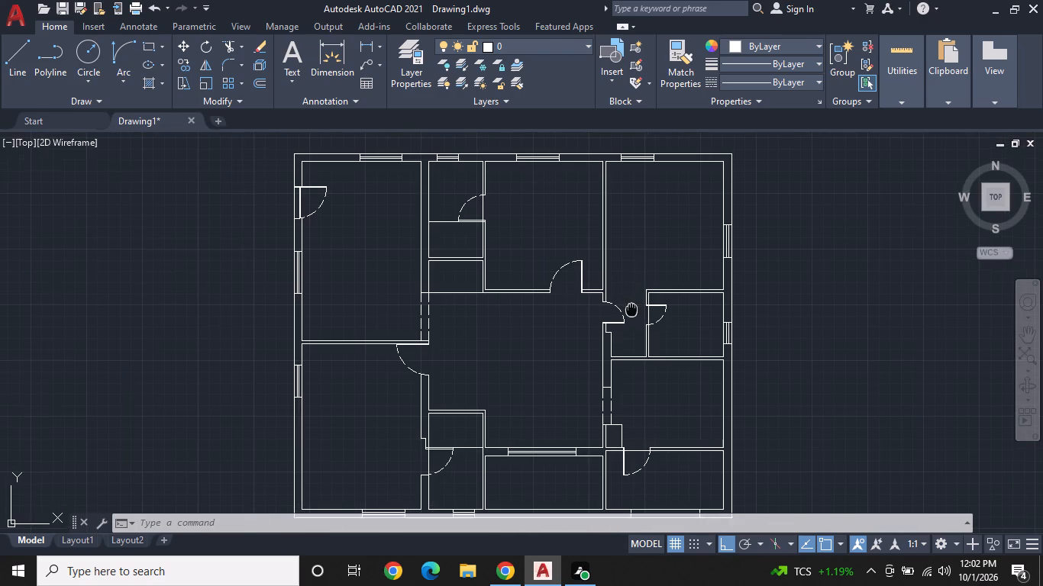
pyautogui.moveTo(632, 314); pyautogui.dragTo(688, 330, button='middle')
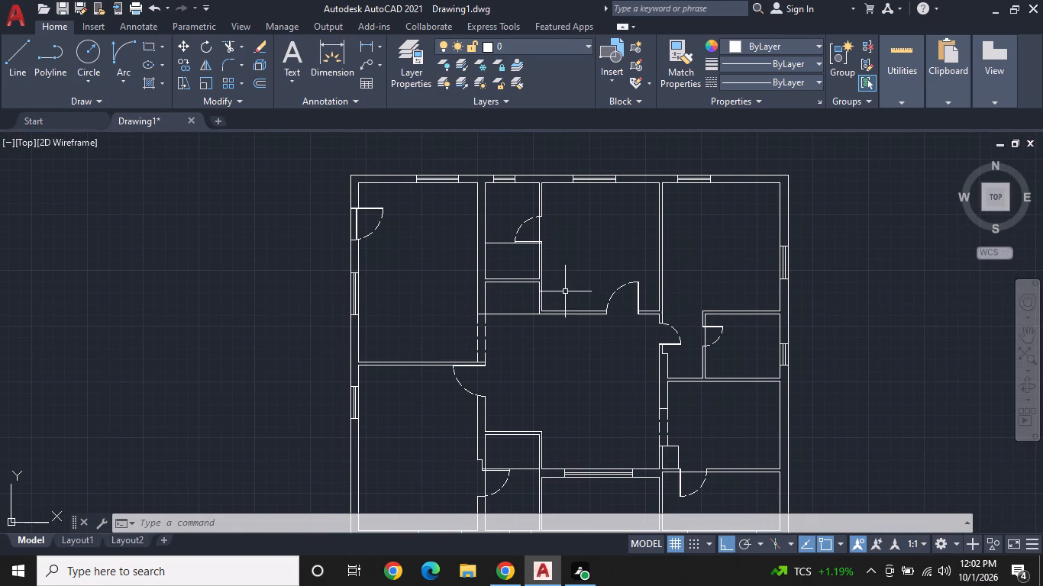
pyautogui.scroll(1, 564, 290)
pyautogui.moveTo(571, 290); pyautogui.dragTo(704, 324, button='middle')
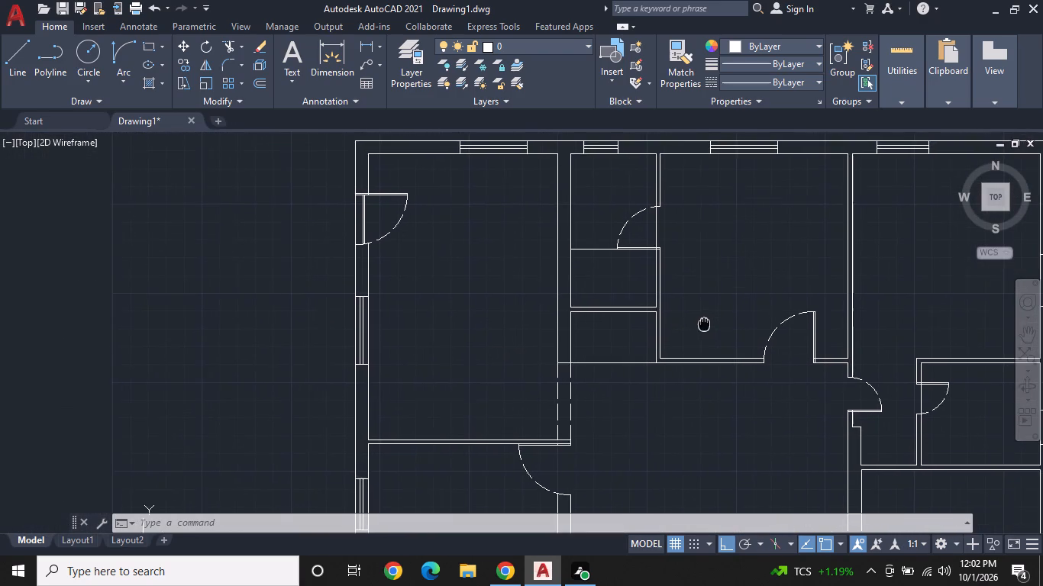
pyautogui.scroll(-1, 704, 324)
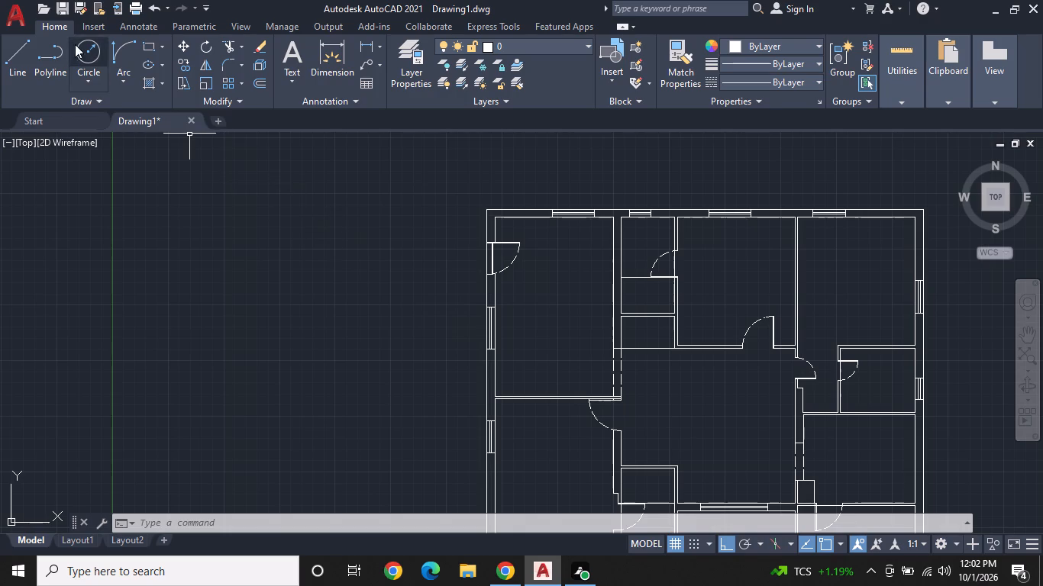
# Open the Home - Space Planner.dwg block library for inserting furniture.
pyautogui.click(88, 27)
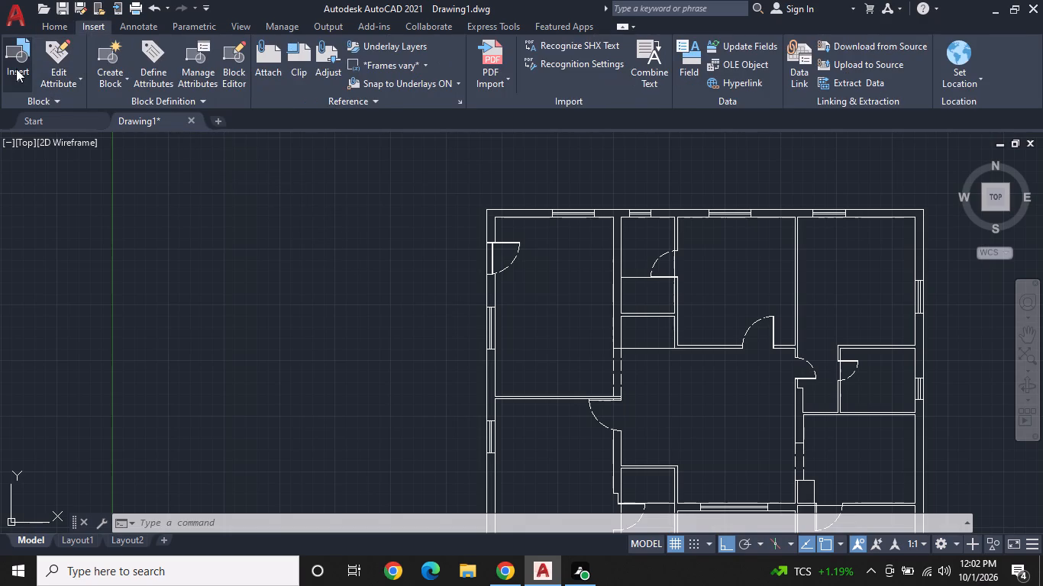
pyautogui.click(14, 73)
pyautogui.click(49, 170)
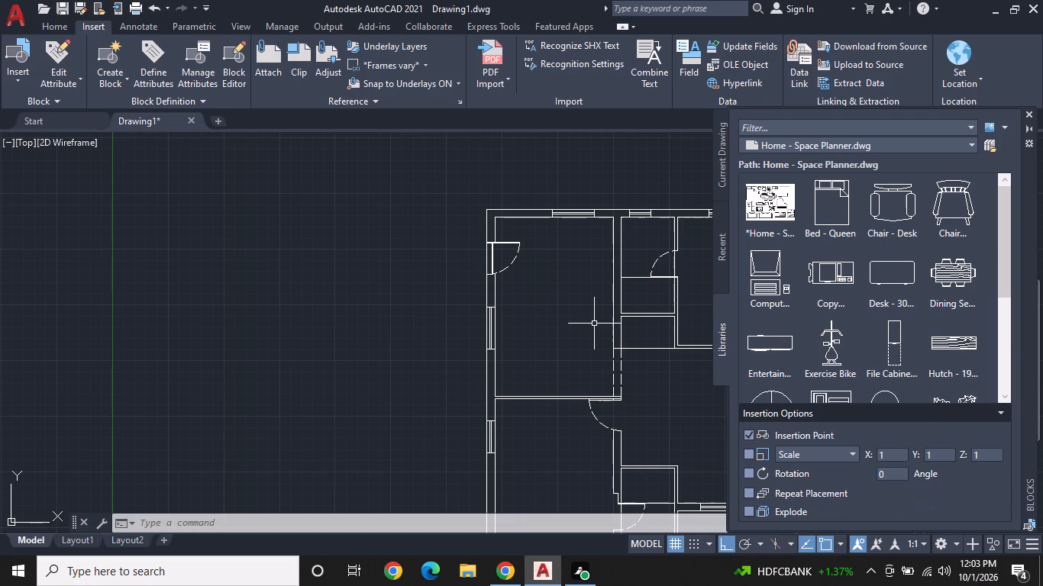
# Insert the Chair - Desk block in the upper-left room, a little below its centre.
pyautogui.moveTo(593, 325); pyautogui.dragTo(418, 261, button='middle')
pyautogui.moveTo(399, 257); pyautogui.dragTo(333, 243, button='middle')
pyautogui.middleClick(332, 243)
pyautogui.scroll(-1, 379, 248)
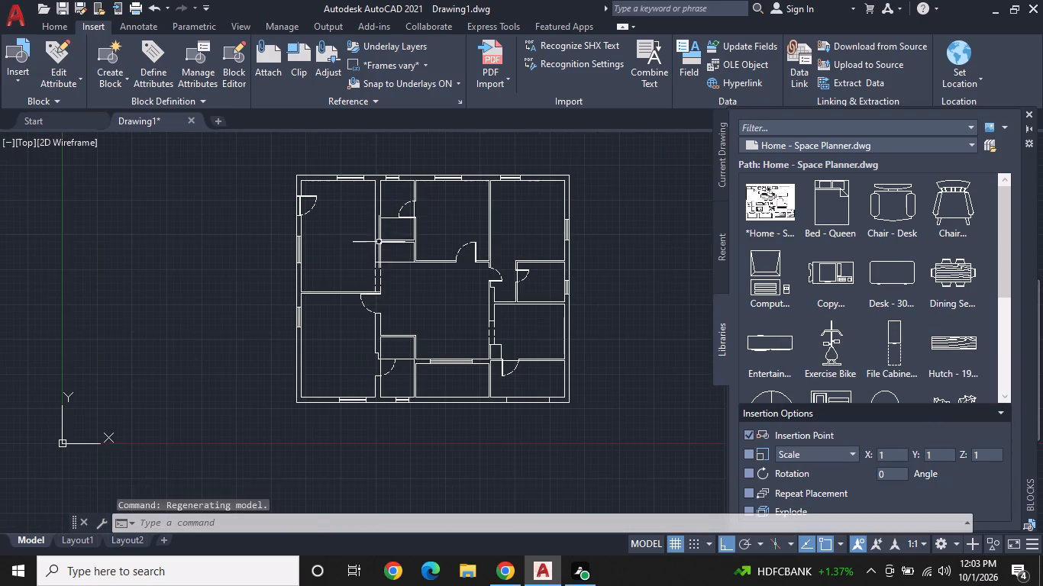
pyautogui.moveTo(383, 237); pyautogui.dragTo(547, 266, button='middle')
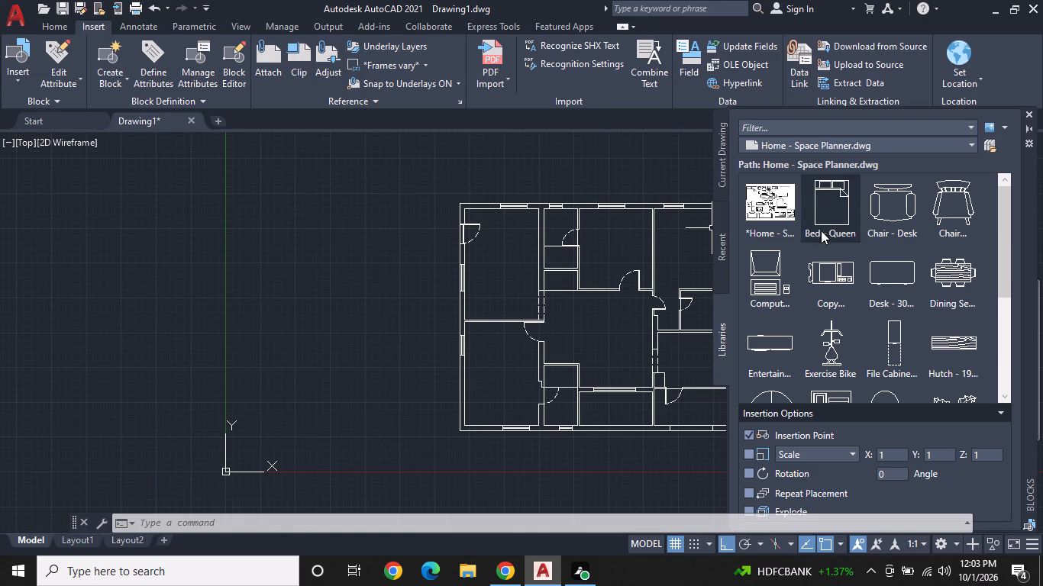
pyautogui.scroll(2, 607, 262)
pyautogui.moveTo(625, 269); pyautogui.dragTo(706, 330, button='middle')
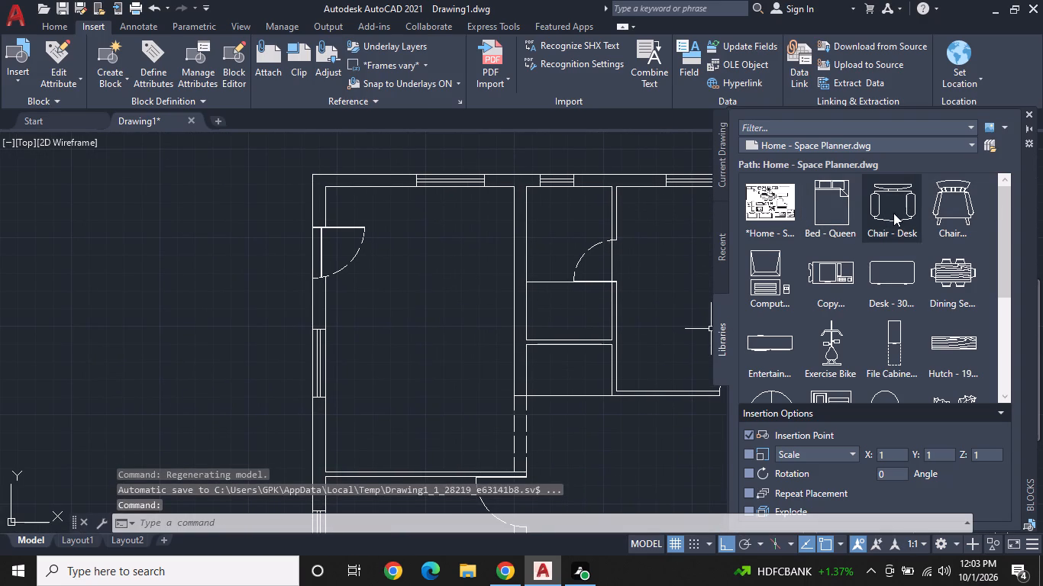
pyautogui.click(893, 213)
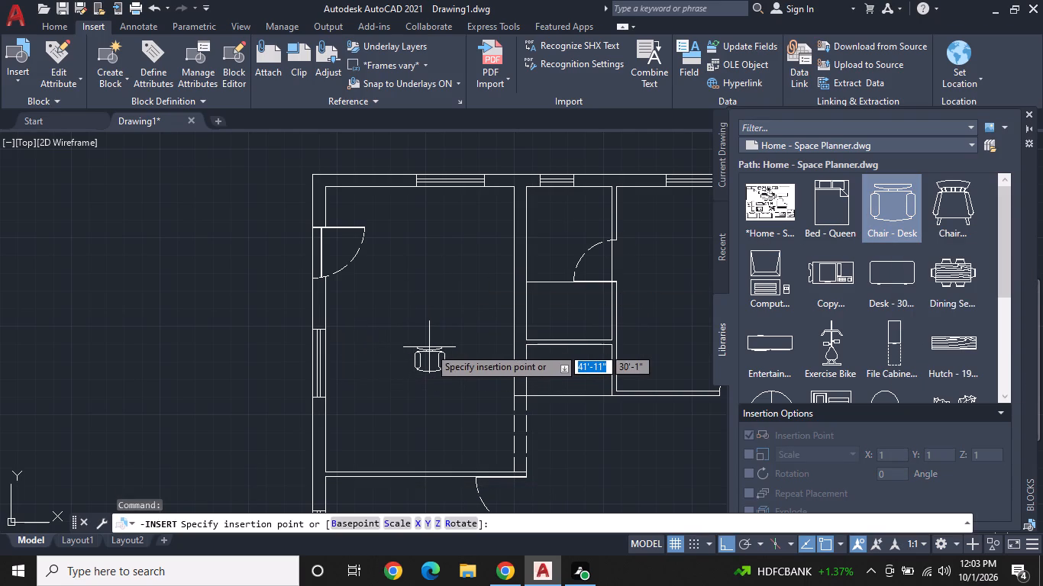
pyautogui.doubleClick(419, 365)
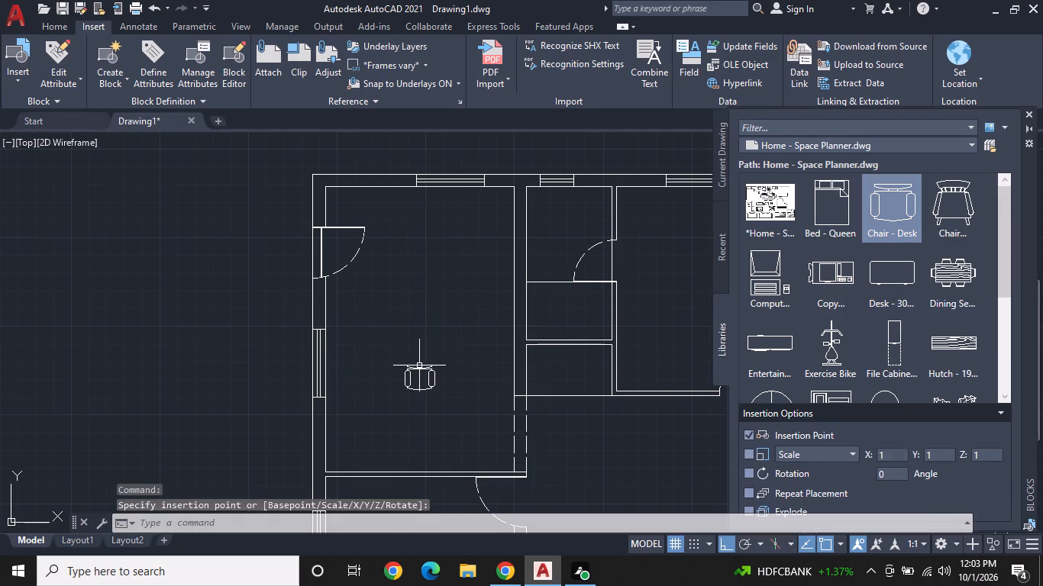
# Insert the Sofa - Roundback Loveseat 5 ft. block with its back against the upper-left room's top wall.
pyautogui.scroll(-4, 840, 305)
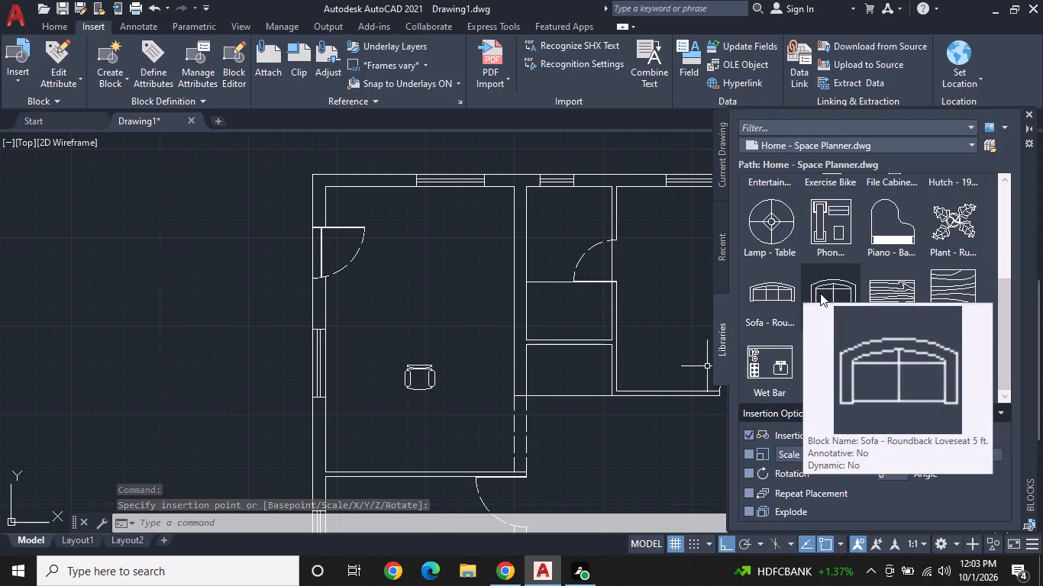
pyautogui.click(843, 295)
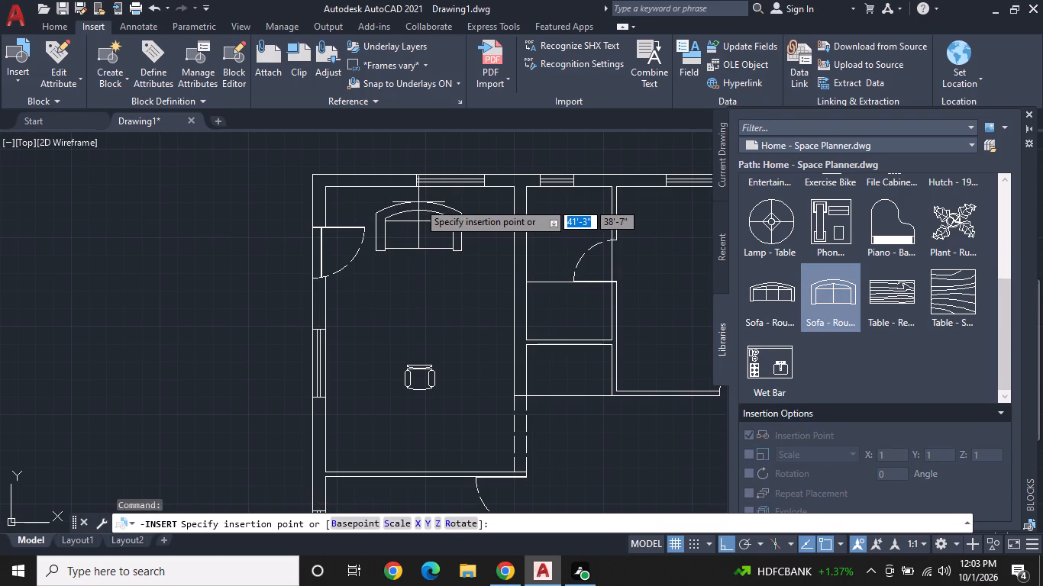
pyautogui.moveTo(418, 202); pyautogui.dragTo(498, 305, button='middle')
pyautogui.scroll(1, 498, 305)
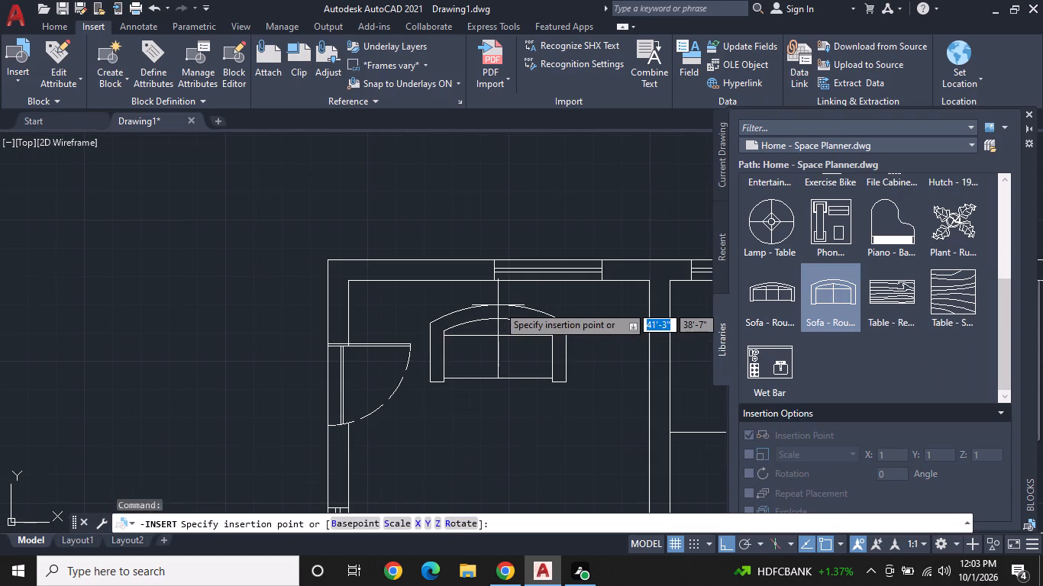
pyautogui.click(487, 282)
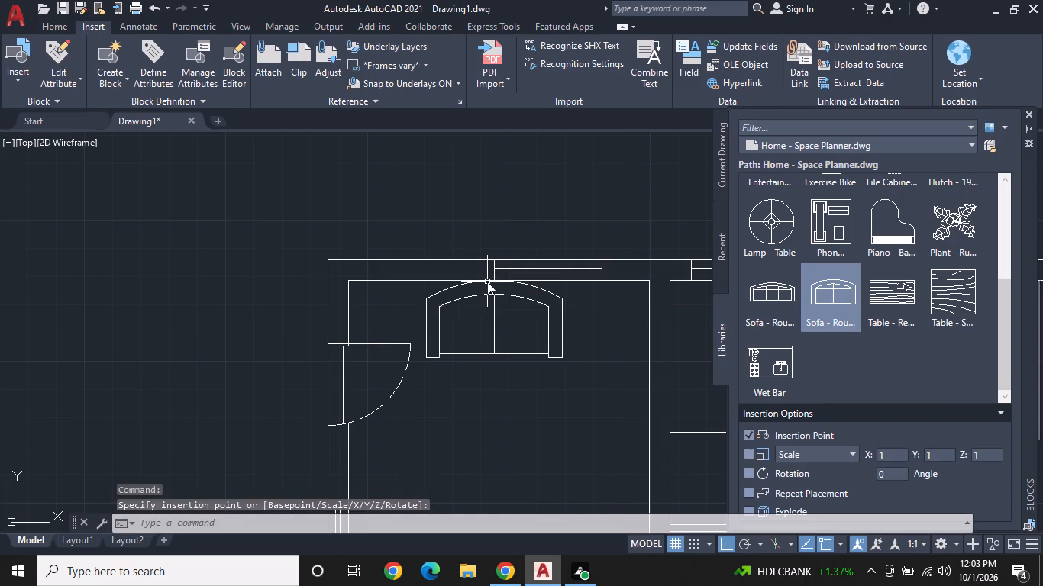
# Insert the three-seat roundback sofa block in the upper-left room, between the loveseat and the desk chair.
pyautogui.click(789, 285)
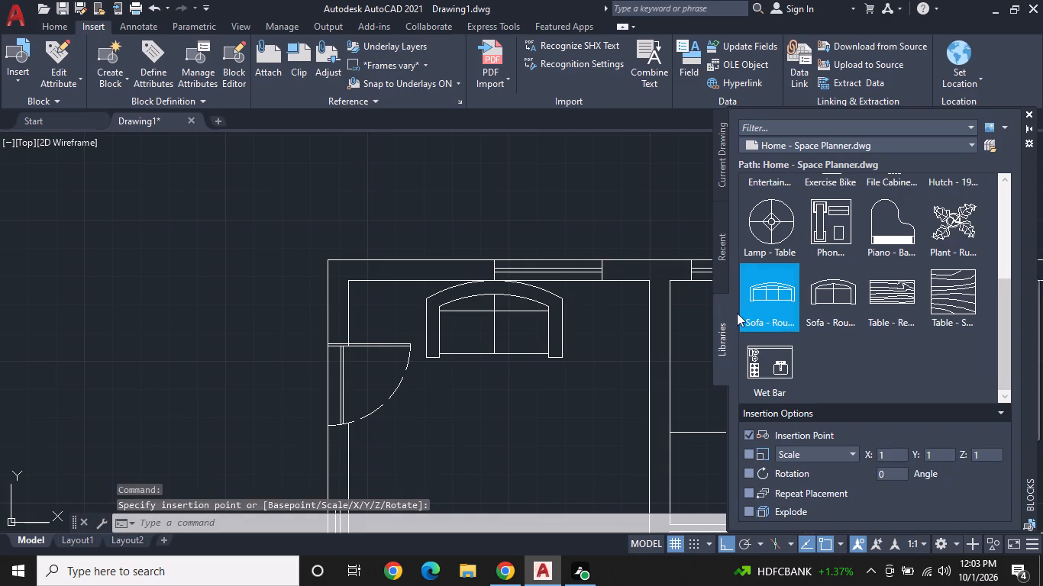
pyautogui.scroll(-2, 614, 367)
pyautogui.moveTo(607, 335); pyautogui.dragTo(627, 295, button='middle')
pyautogui.scroll(1, 562, 387)
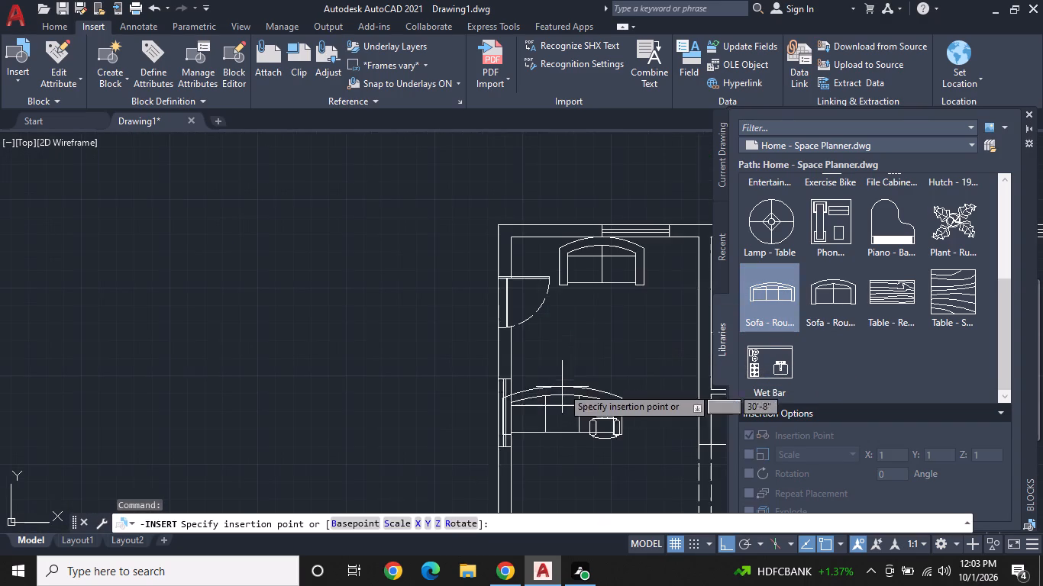
pyautogui.click(628, 324)
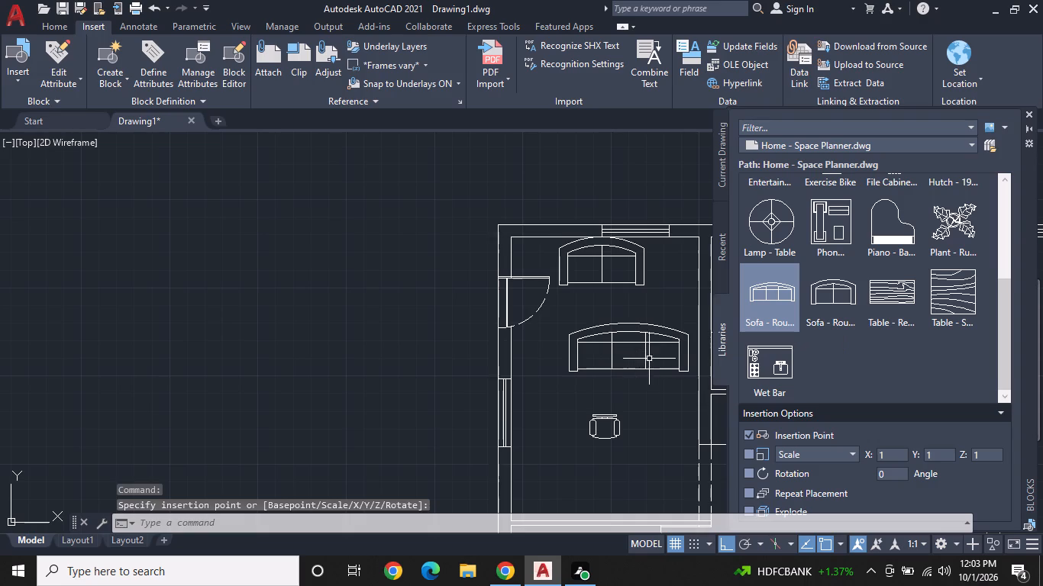
# Insert a Bed - Queen block in each of the two upper bedrooms, the top-middle one and the top-right one, headboards facing the top wall.
pyautogui.moveTo(667, 363); pyautogui.dragTo(460, 343, button='middle')
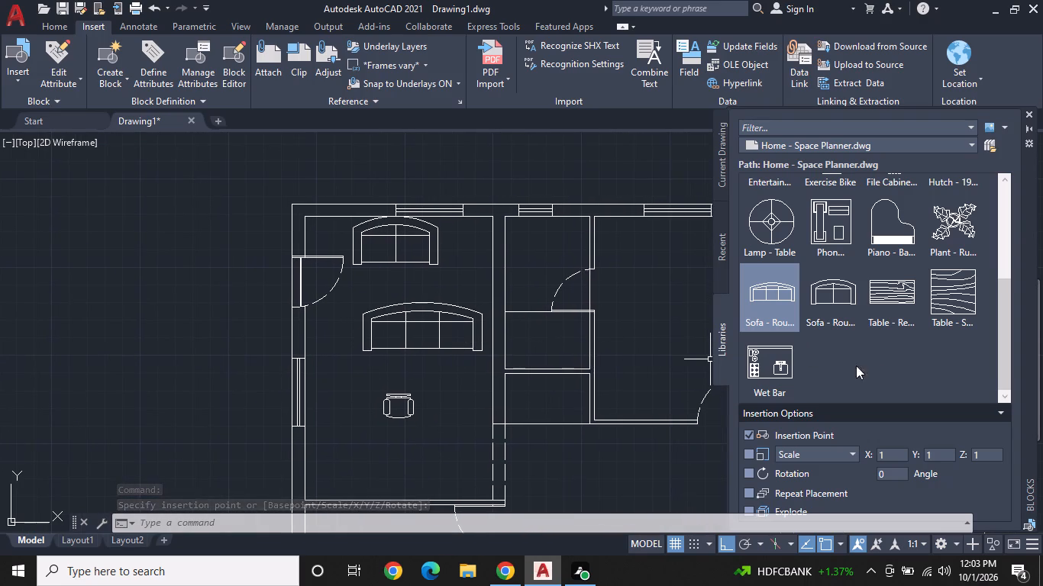
pyautogui.scroll(3, 863, 331)
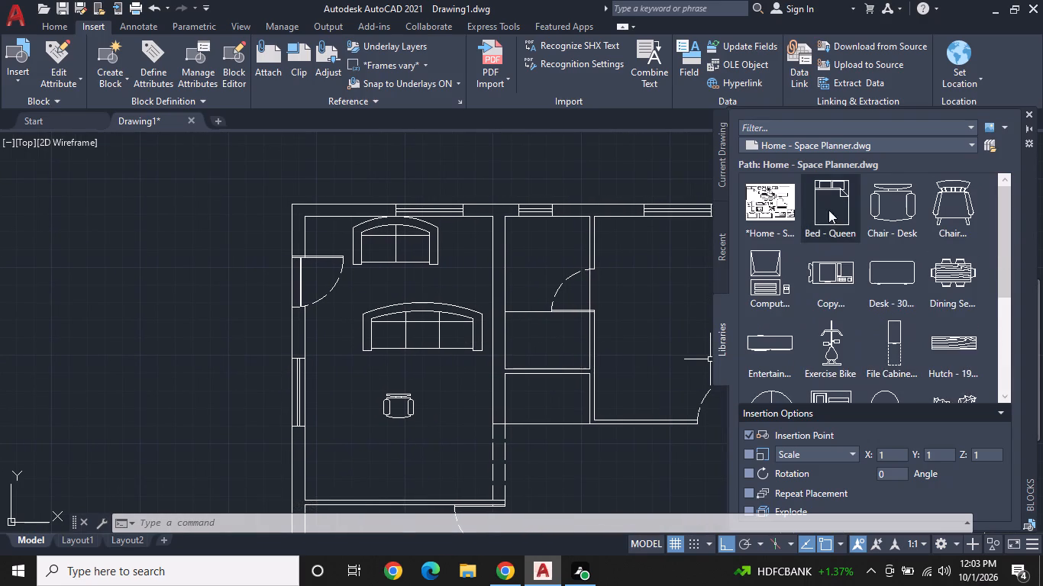
pyautogui.scroll(-1, 642, 343)
pyautogui.moveTo(642, 342); pyautogui.dragTo(622, 342, button='middle')
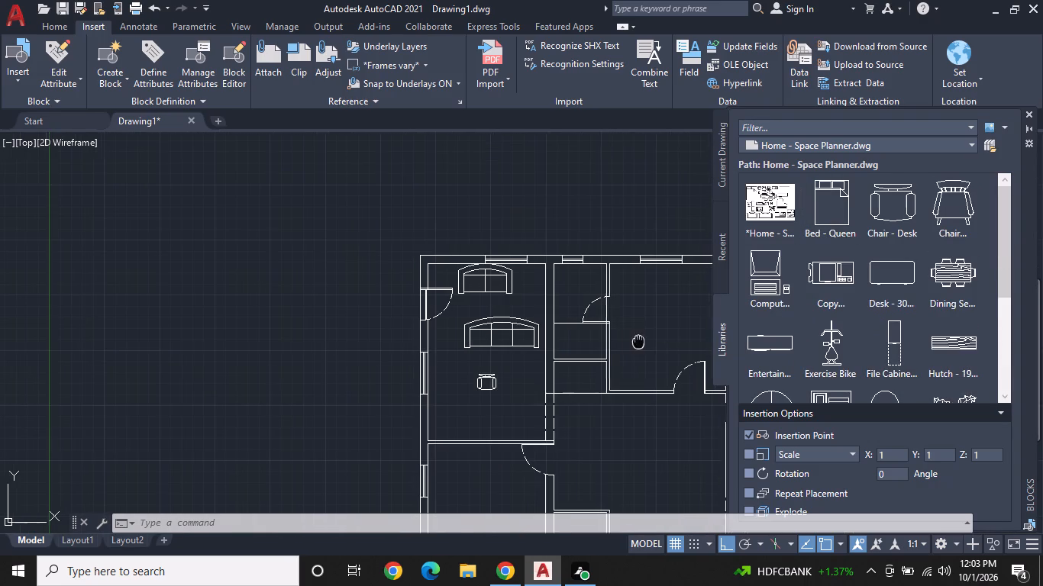
pyautogui.moveTo(622, 342); pyautogui.dragTo(500, 343, button='middle')
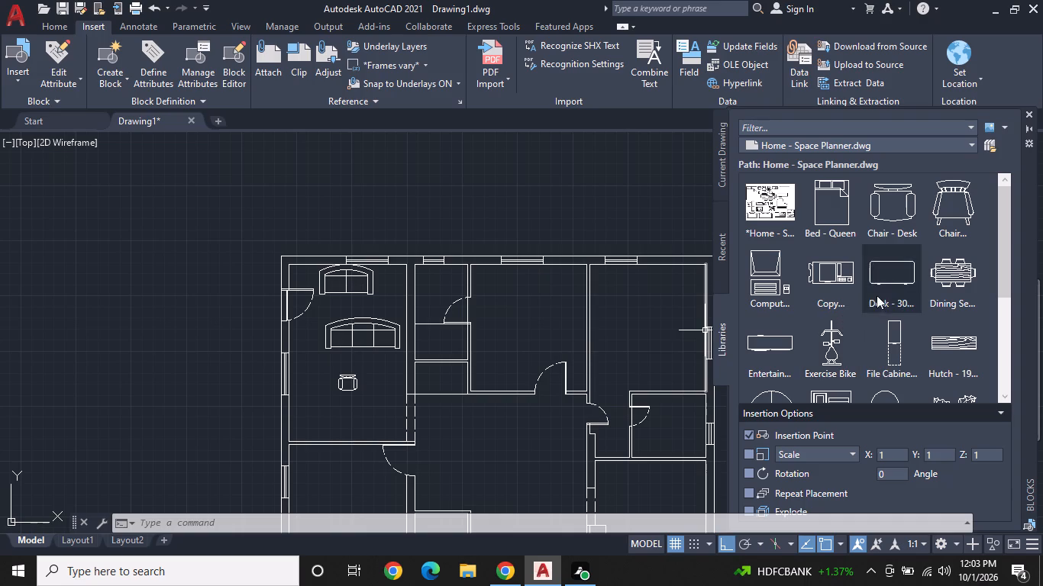
pyautogui.click(822, 198)
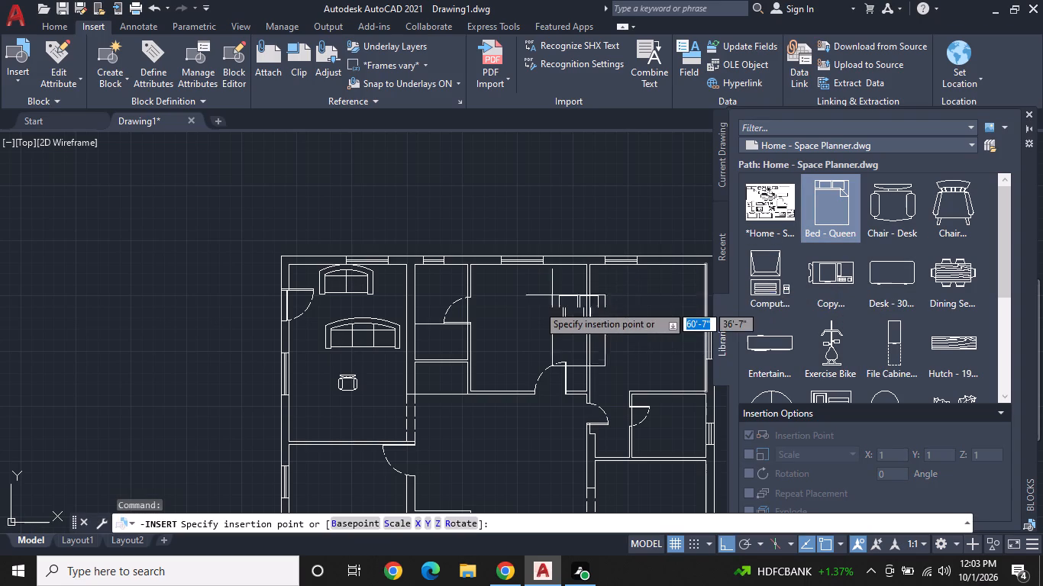
pyautogui.click(518, 282)
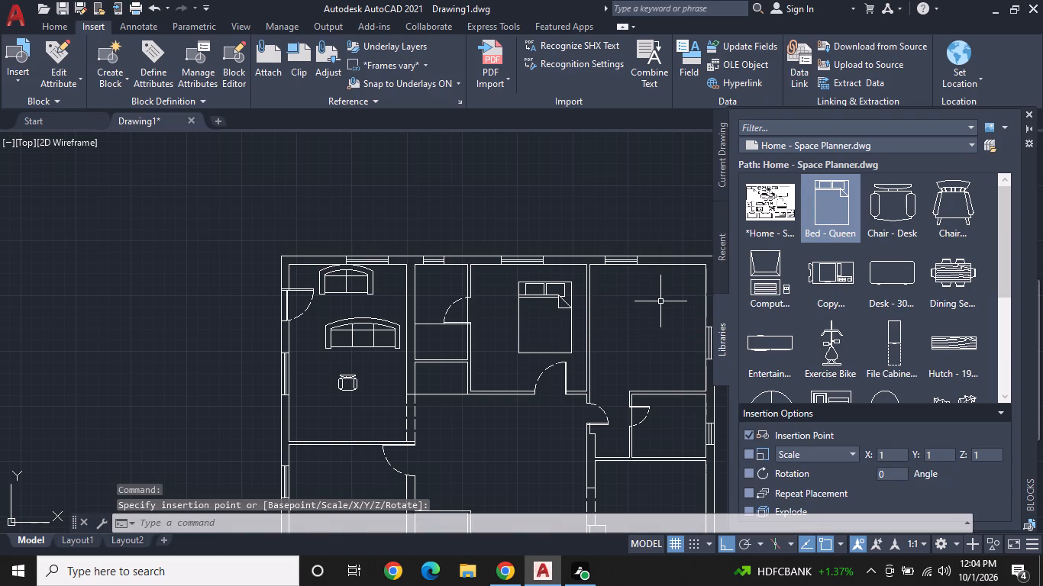
pyautogui.click(825, 219)
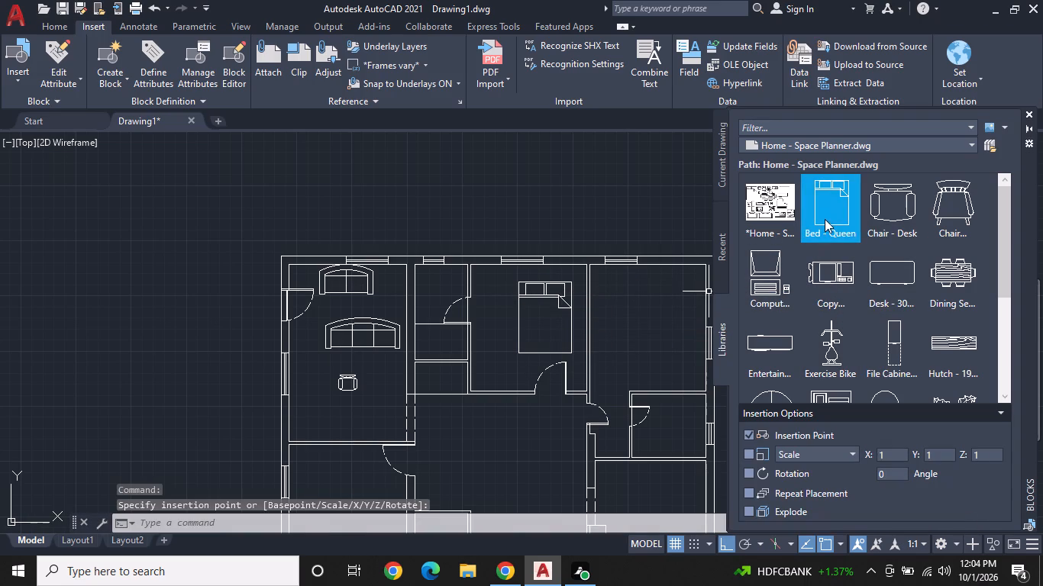
pyautogui.click(632, 301)
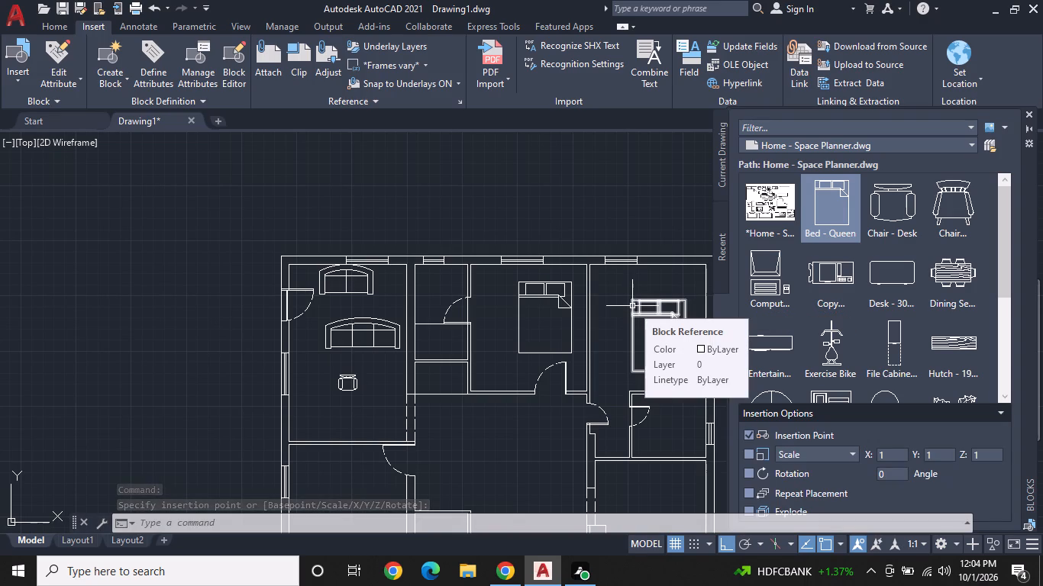
# Insert the six-chair Dining Set block in the middle of the large central room.
pyautogui.scroll(-1, 601, 353)
pyautogui.moveTo(586, 348); pyautogui.dragTo(577, 273, button='middle')
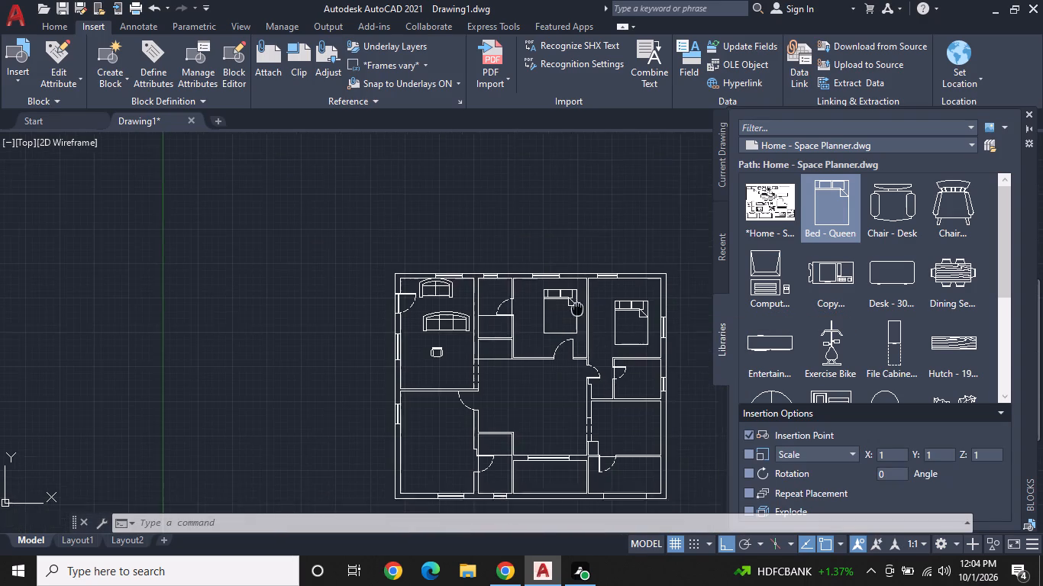
pyautogui.moveTo(577, 273); pyautogui.dragTo(583, 147, button='middle')
pyautogui.moveTo(569, 179); pyautogui.dragTo(580, 257, button='middle')
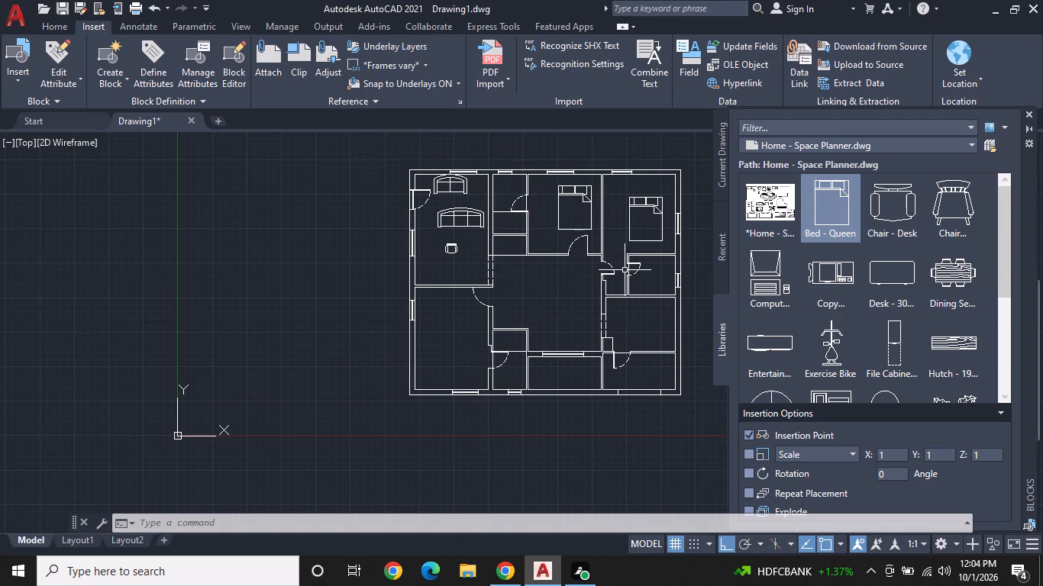
pyautogui.scroll(1, 625, 270)
pyautogui.click(961, 269)
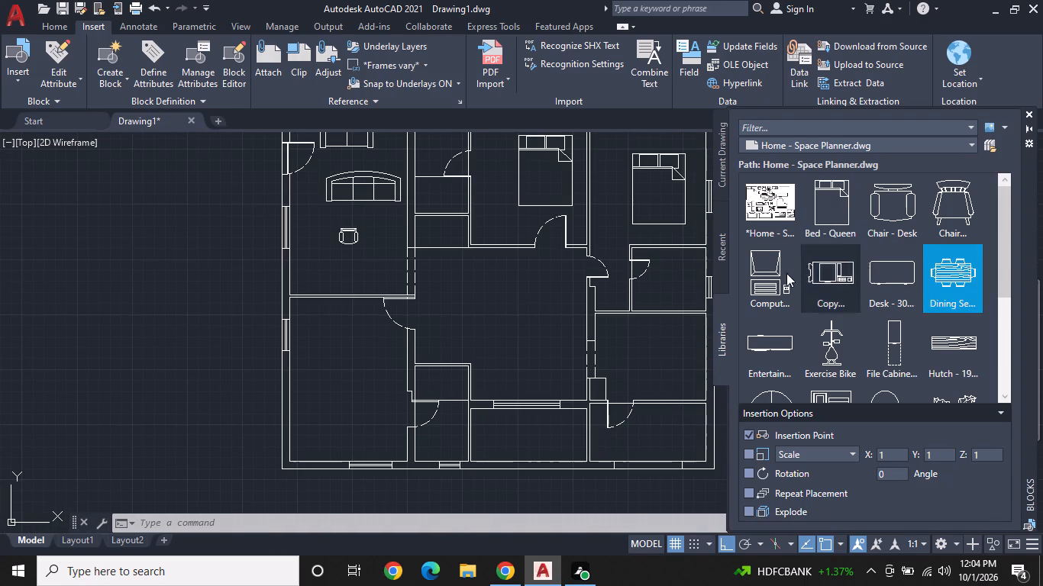
pyautogui.click(522, 311)
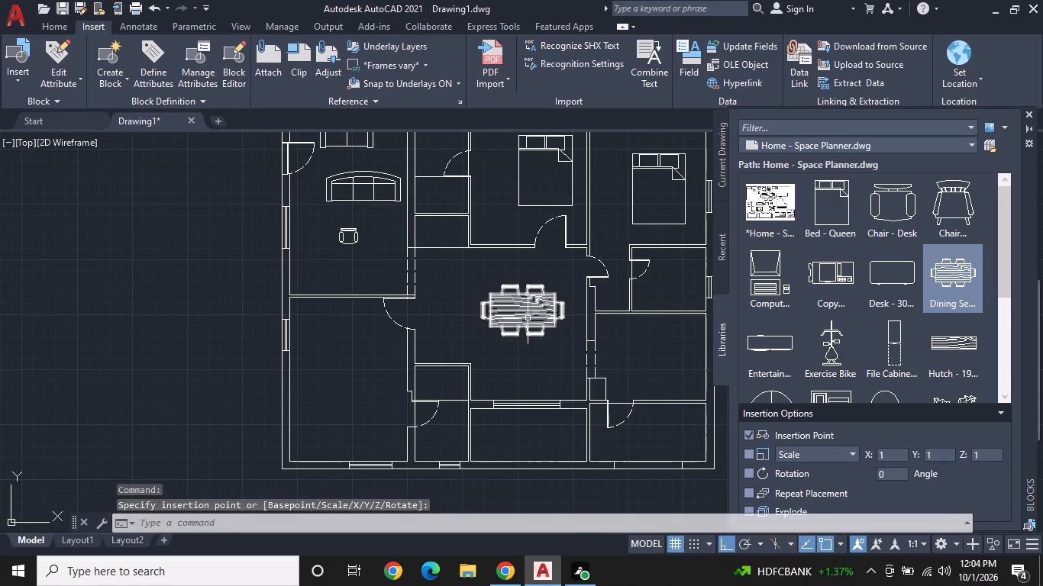
# Insert a Bed - Queen block near the centre of the lower-left room, with its headboard toward the top wall.
pyautogui.moveTo(531, 340); pyautogui.dragTo(662, 279, button='middle')
pyautogui.middleClick(662, 279)
pyautogui.scroll(-1, 662, 279)
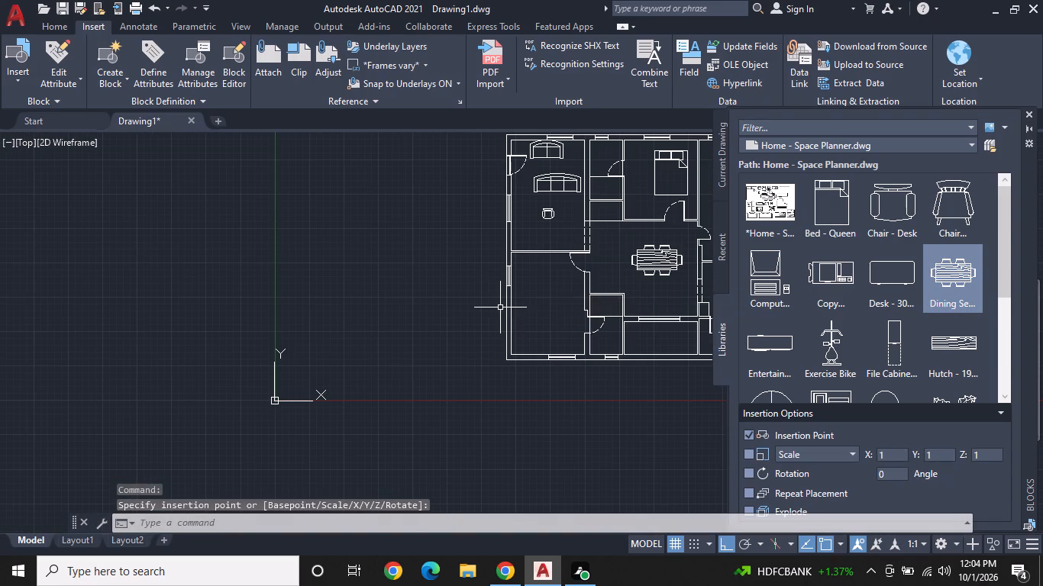
pyautogui.scroll(1, 500, 307)
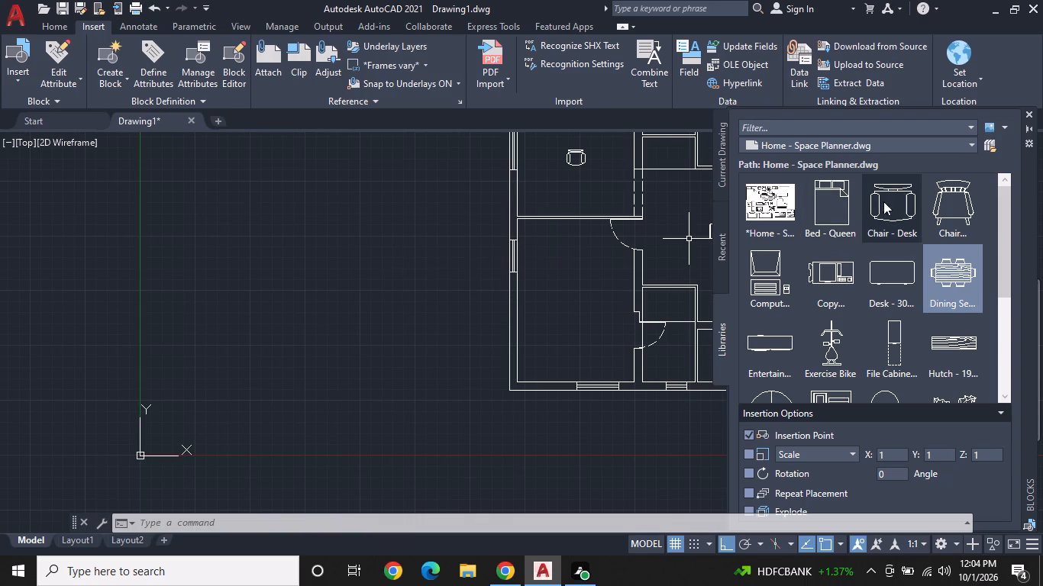
pyautogui.click(823, 201)
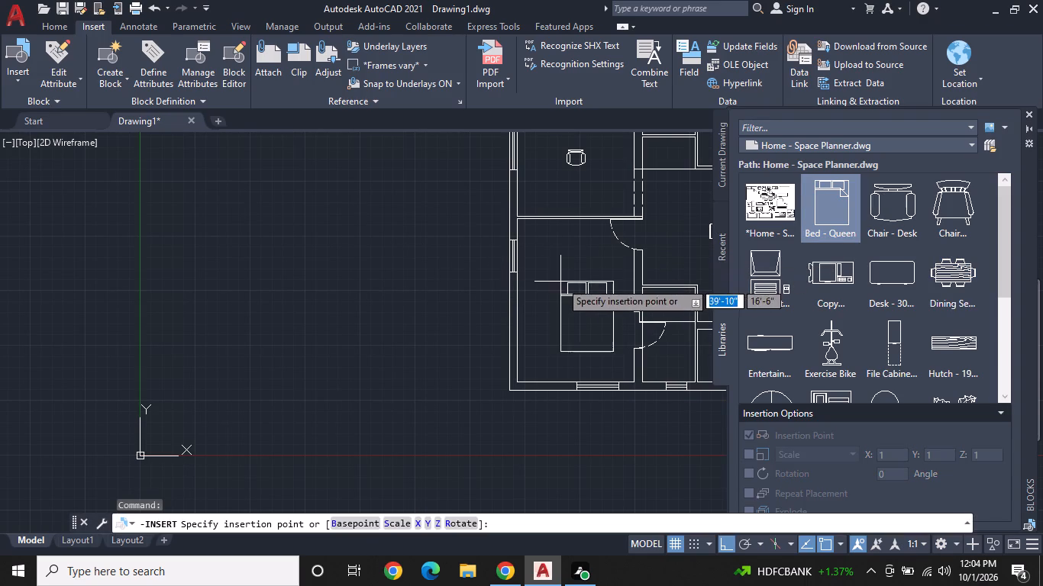
pyautogui.doubleClick(557, 282)
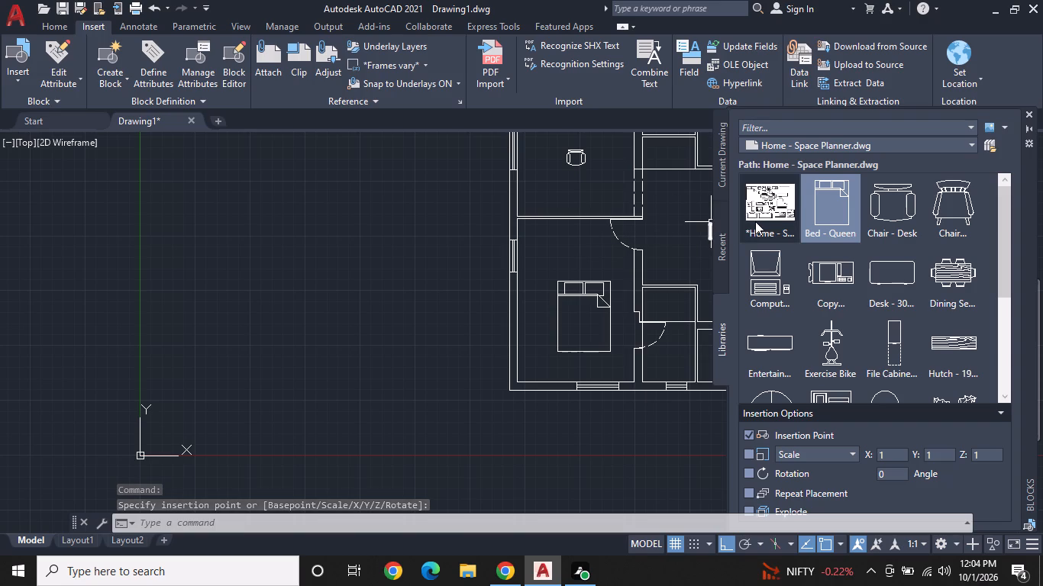
# Insert two Chair - Desk blocks side by side, spaced well apart, in the narrow bottom-middle room below the wide window.
pyautogui.scroll(1, 677, 336)
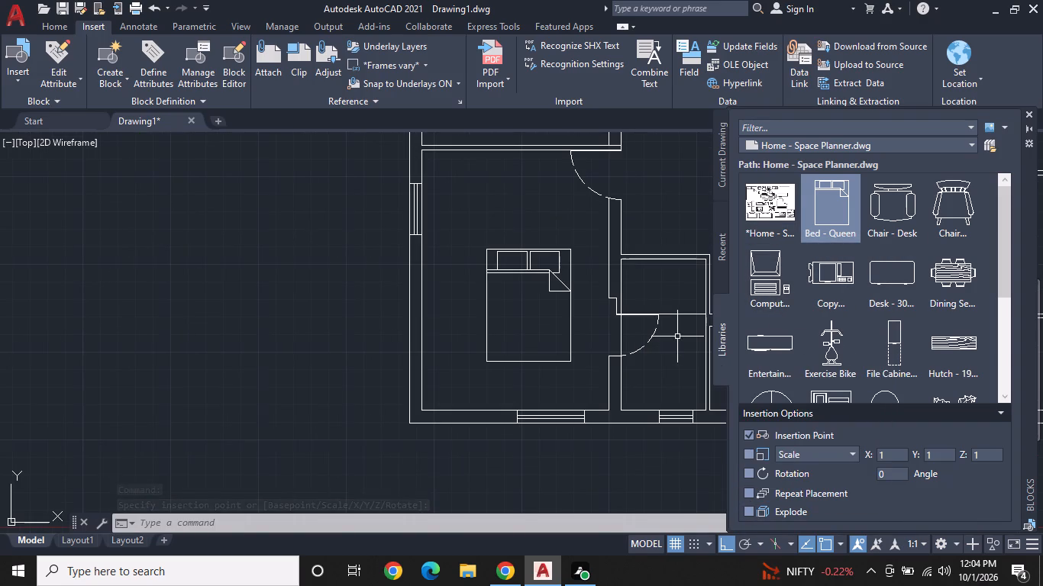
pyautogui.moveTo(676, 336); pyautogui.dragTo(589, 306, button='middle')
pyautogui.scroll(1, 593, 305)
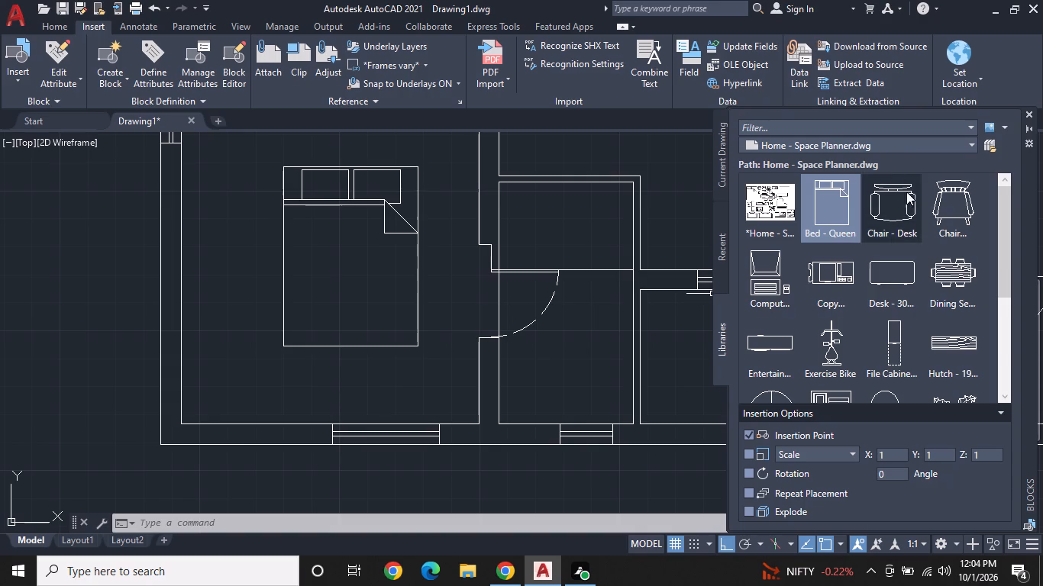
pyautogui.scroll(-3, 915, 234)
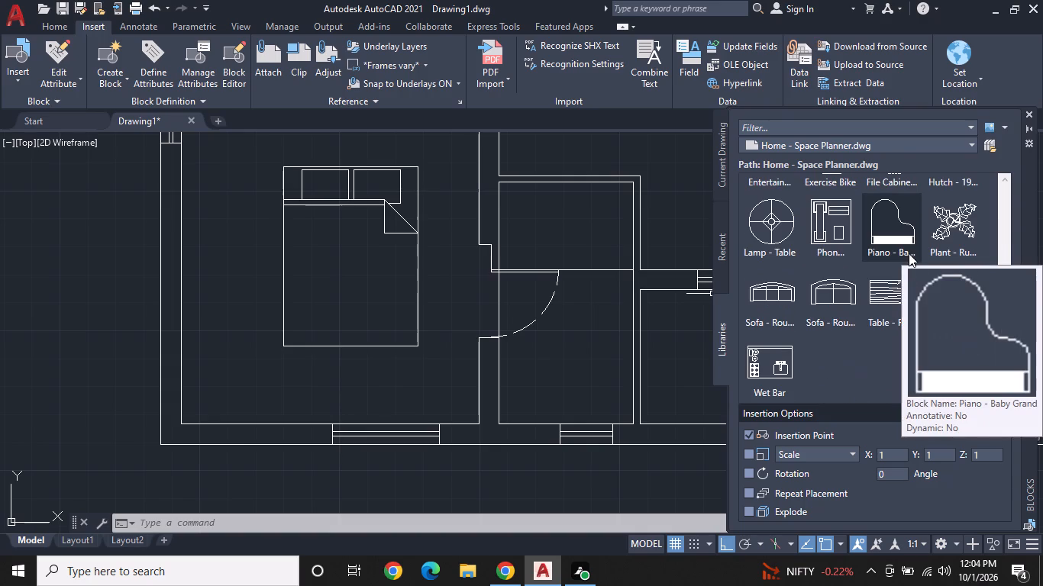
pyautogui.scroll(4, 888, 262)
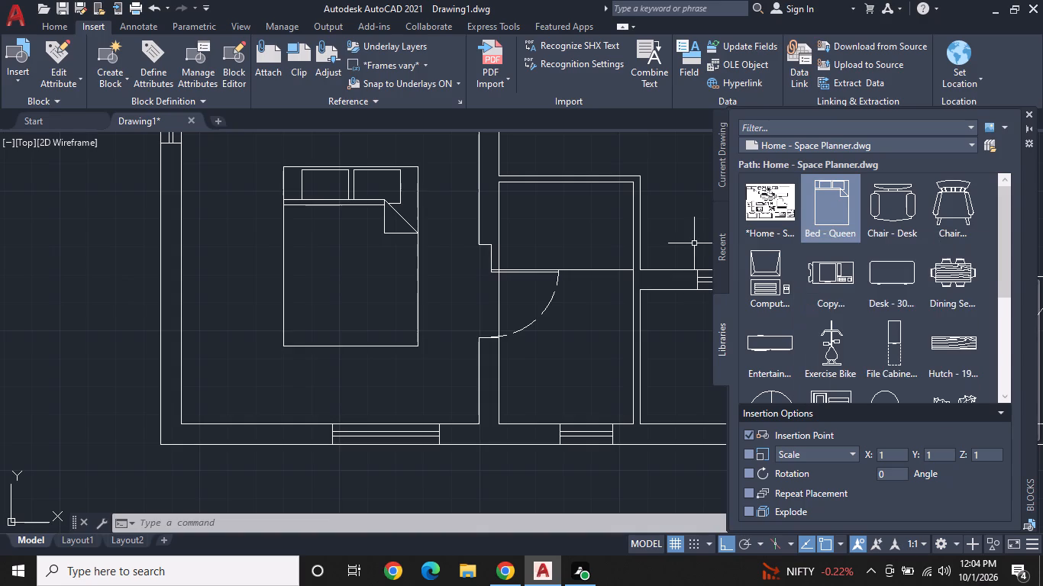
pyautogui.moveTo(675, 260); pyautogui.dragTo(398, 249, button='middle')
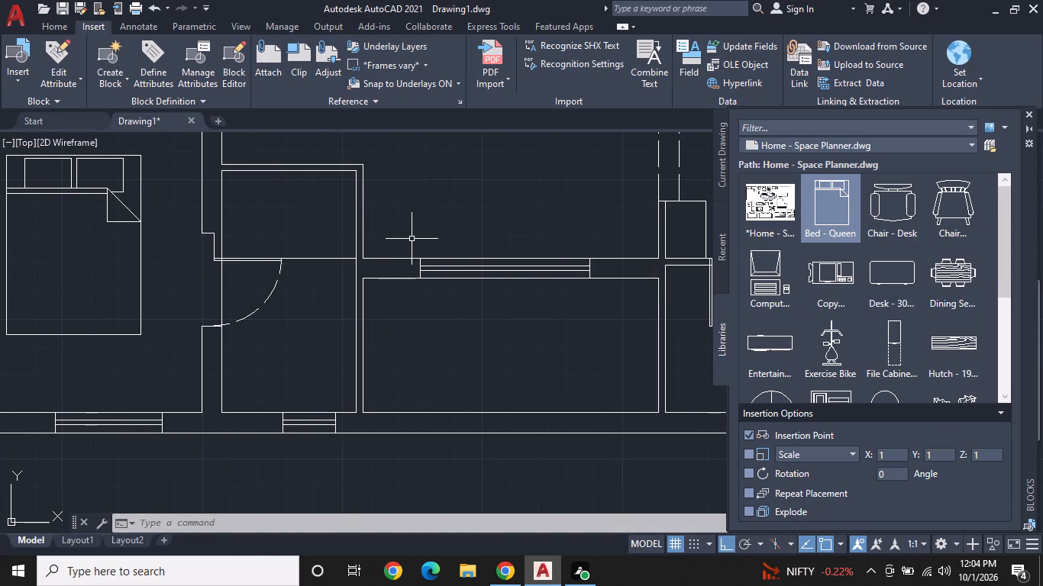
pyautogui.click(882, 207)
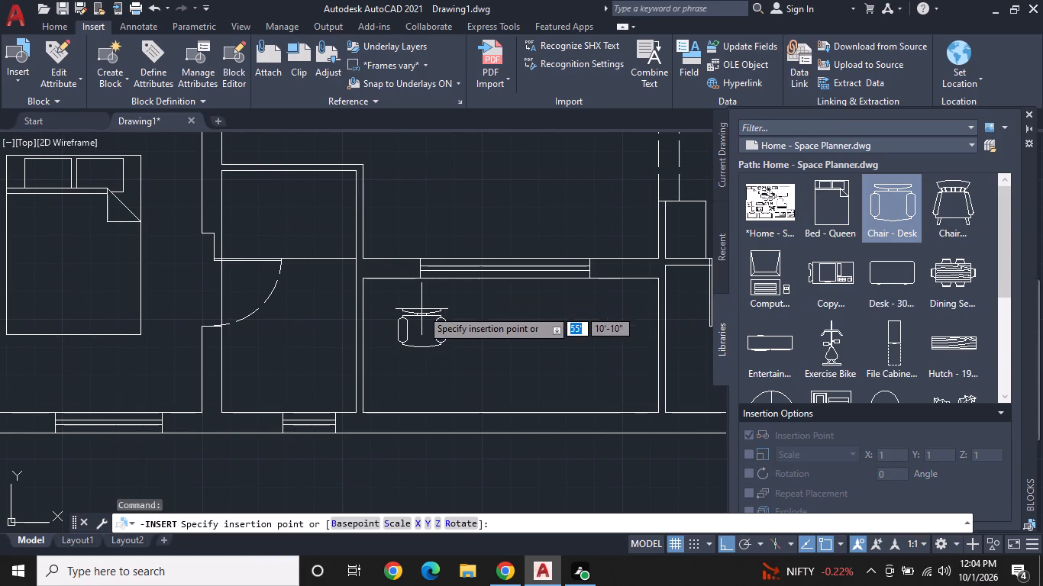
pyautogui.click(421, 309)
pyautogui.click(899, 218)
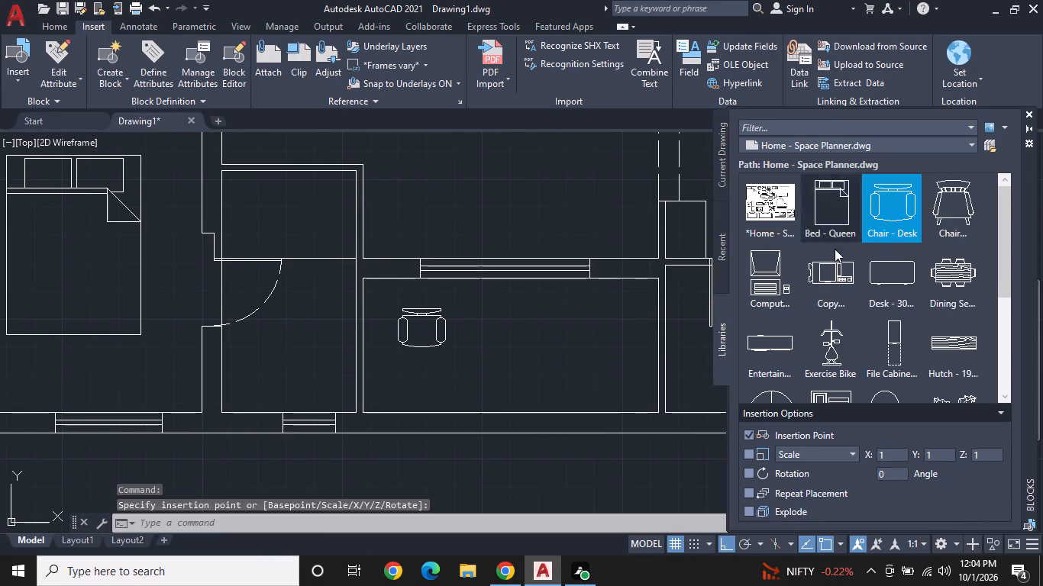
pyautogui.click(603, 307)
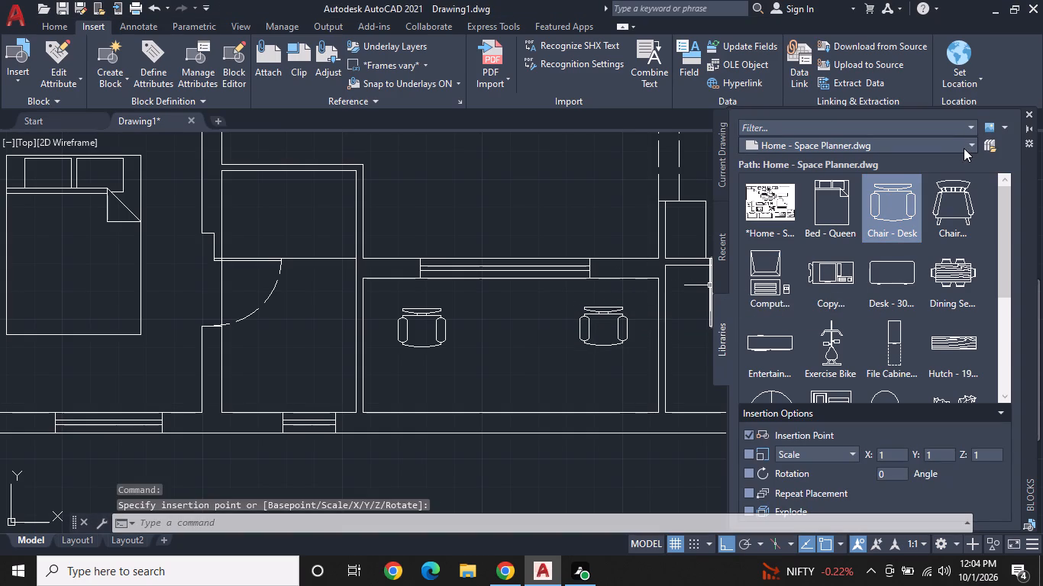
# Switch the block library to House Designer.dwg.
pyautogui.doubleClick(964, 146)
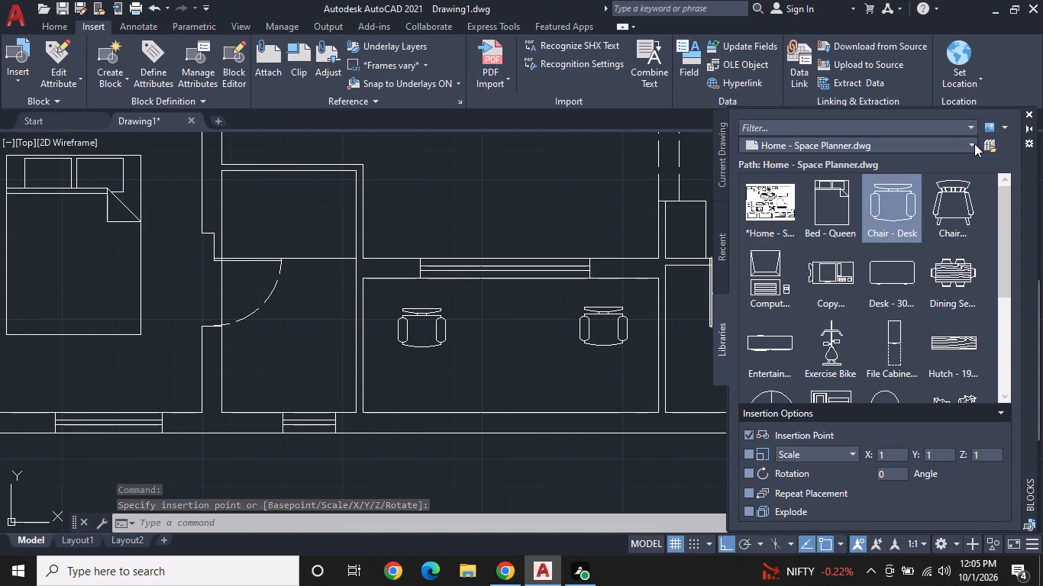
pyautogui.click(974, 143)
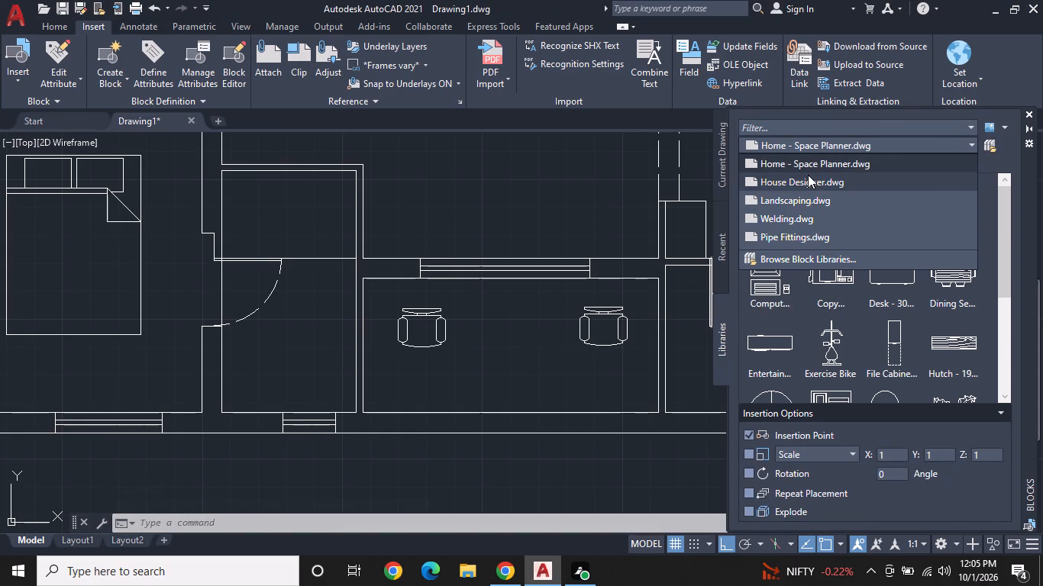
pyautogui.click(808, 175)
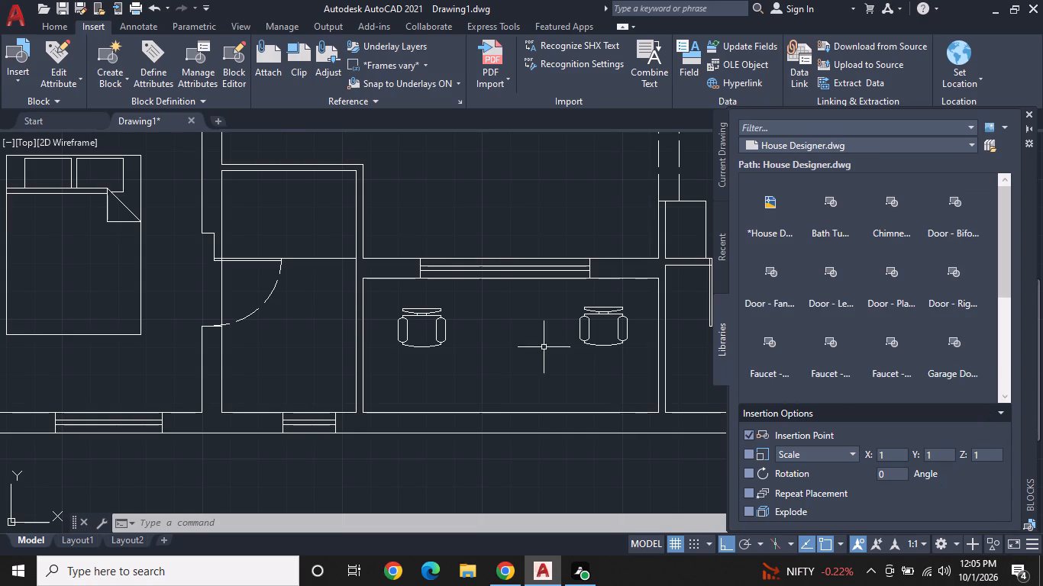
# Look through the House Designer library's bath, toilet, sink, door and window blocks.
pyautogui.scroll(-5, 916, 246)
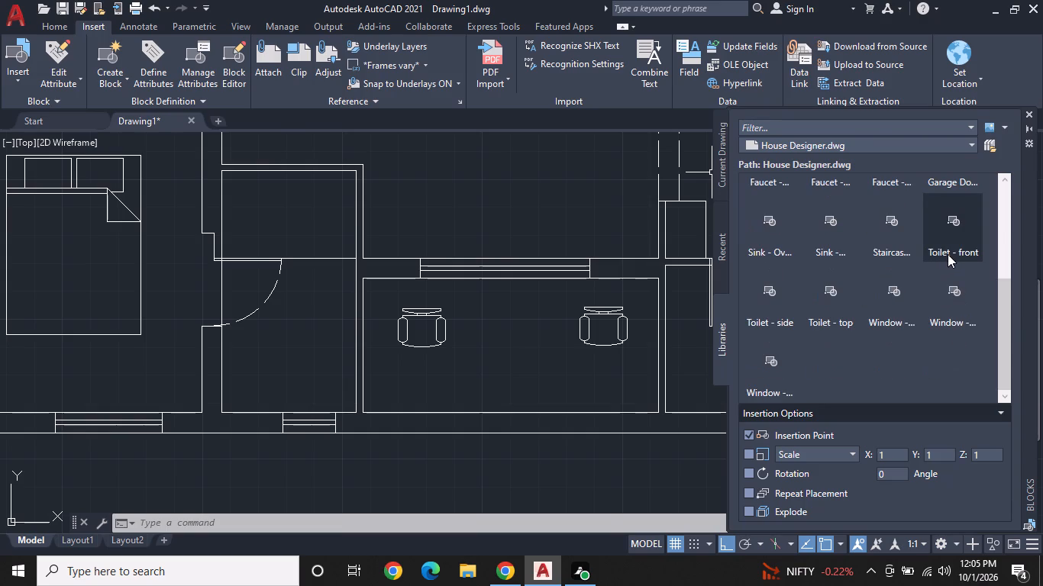
pyautogui.scroll(4, 951, 254)
pyautogui.scroll(-2, 951, 254)
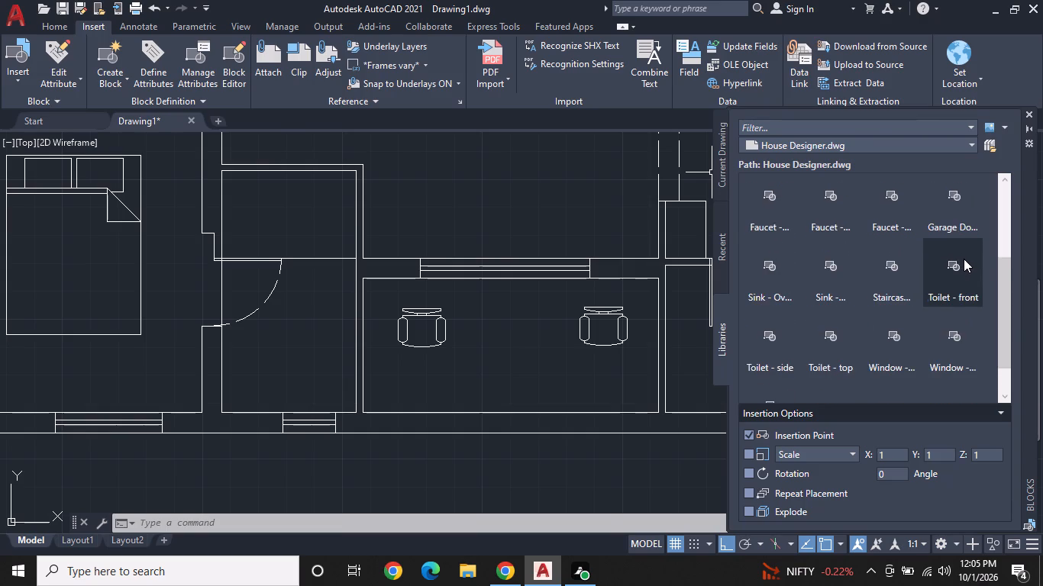
pyautogui.scroll(-3, 964, 259)
pyautogui.scroll(4, 967, 260)
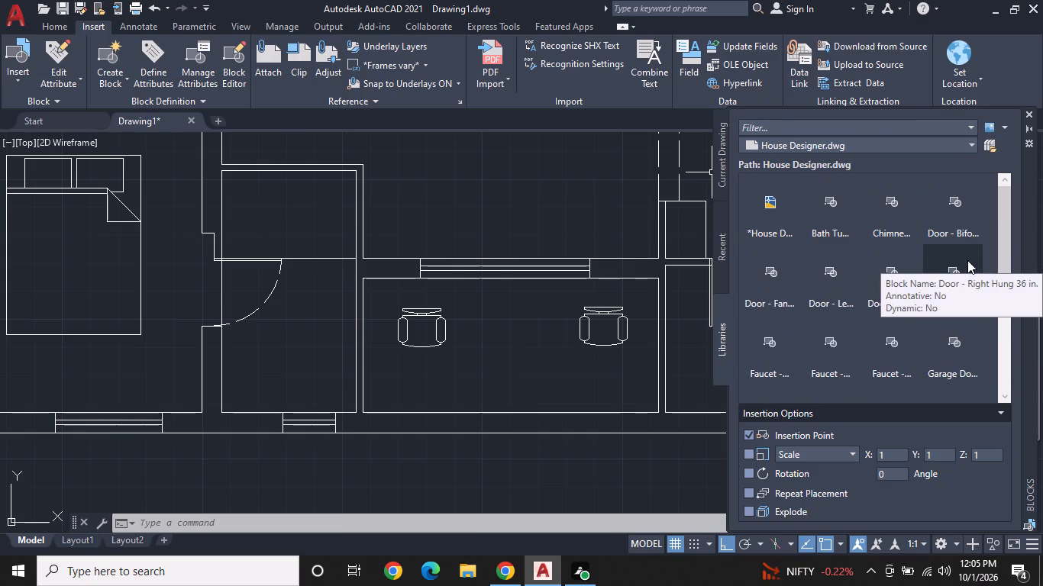
pyautogui.scroll(-5, 764, 340)
pyautogui.scroll(6, 775, 351)
pyautogui.scroll(-5, 775, 351)
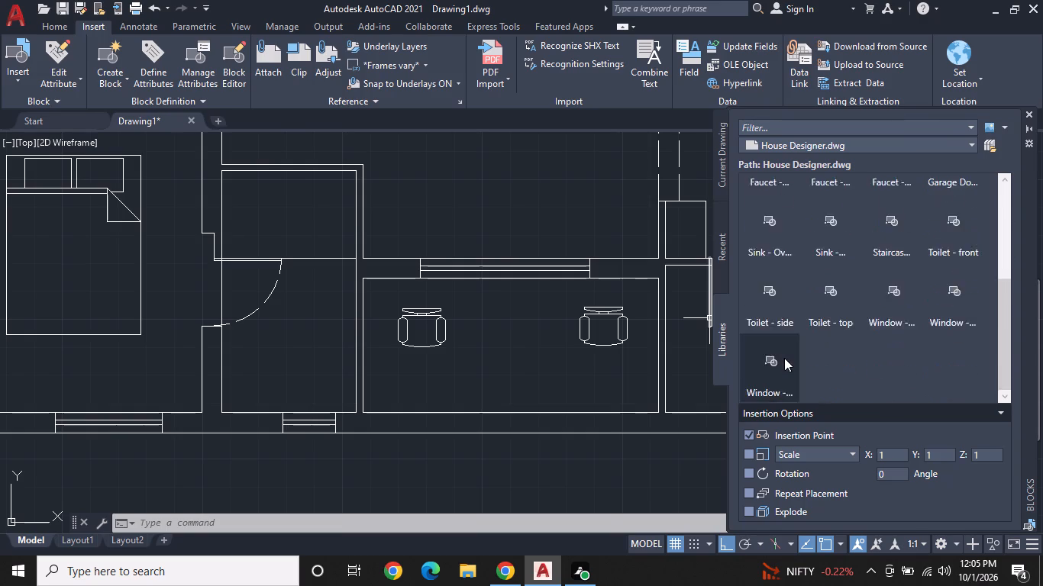
pyautogui.scroll(5, 784, 358)
pyautogui.scroll(-5, 784, 358)
pyautogui.scroll(5, 784, 358)
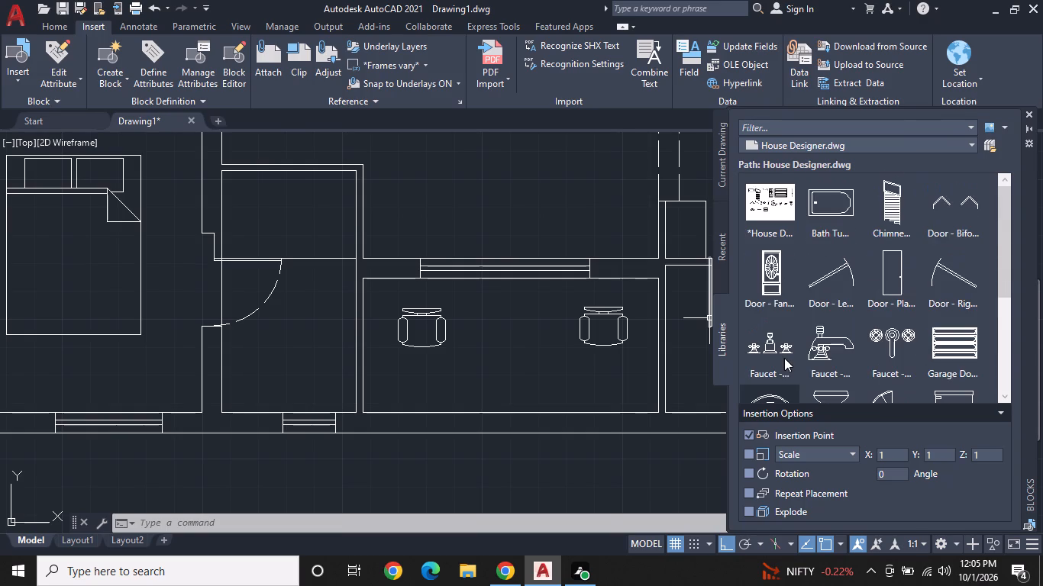
# Insert a Toilet - top block in the small bathroom beside the lower-left bedroom, below its door swing.
pyautogui.scroll(-4, 544, 143)
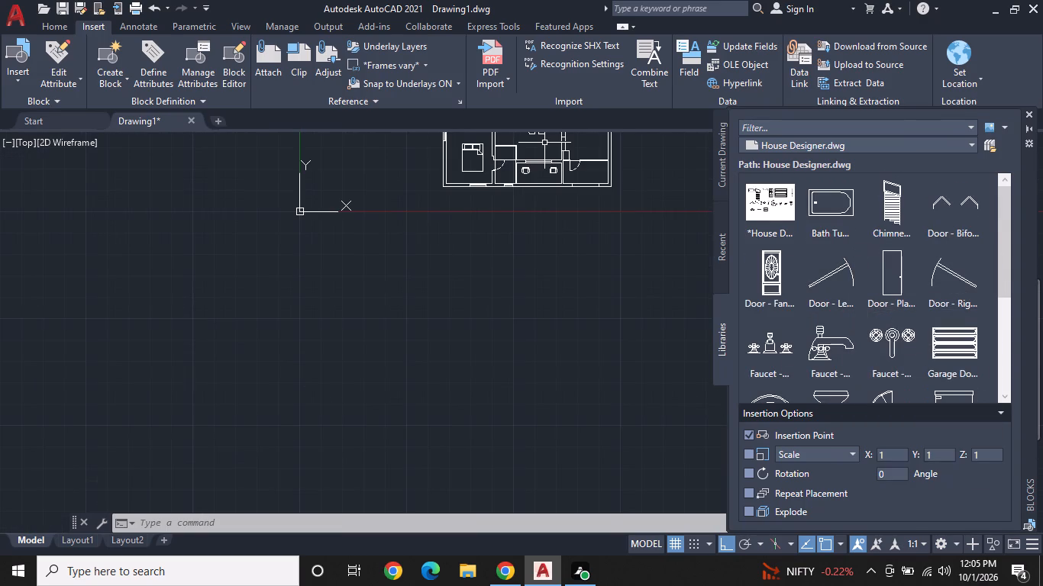
pyautogui.scroll(2, 544, 143)
pyautogui.moveTo(554, 156); pyautogui.dragTo(602, 349, button='middle')
pyautogui.scroll(1, 554, 156)
pyautogui.moveTo(623, 308); pyautogui.dragTo(662, 293, button='middle')
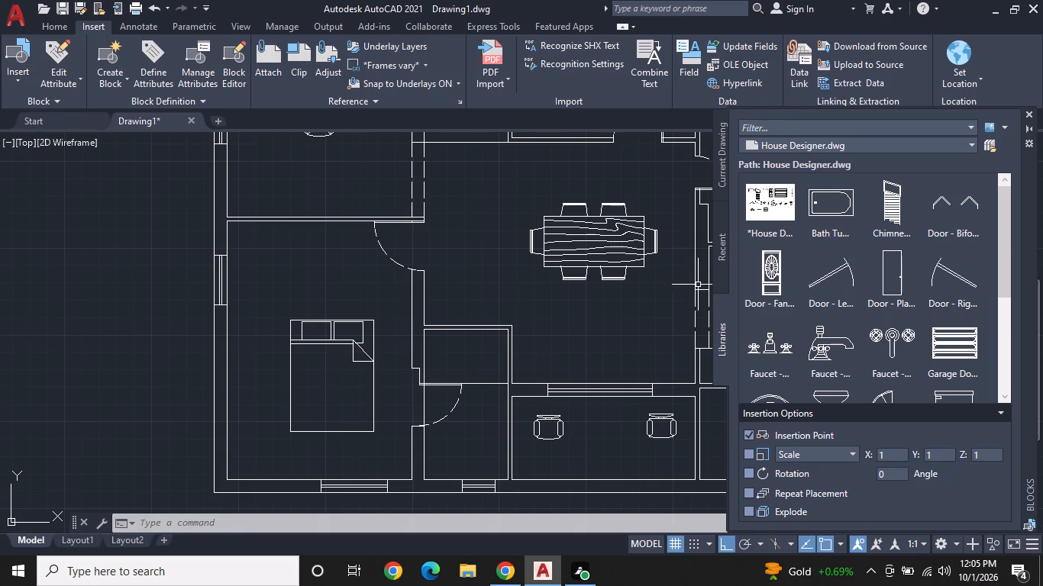
pyautogui.scroll(-3, 831, 257)
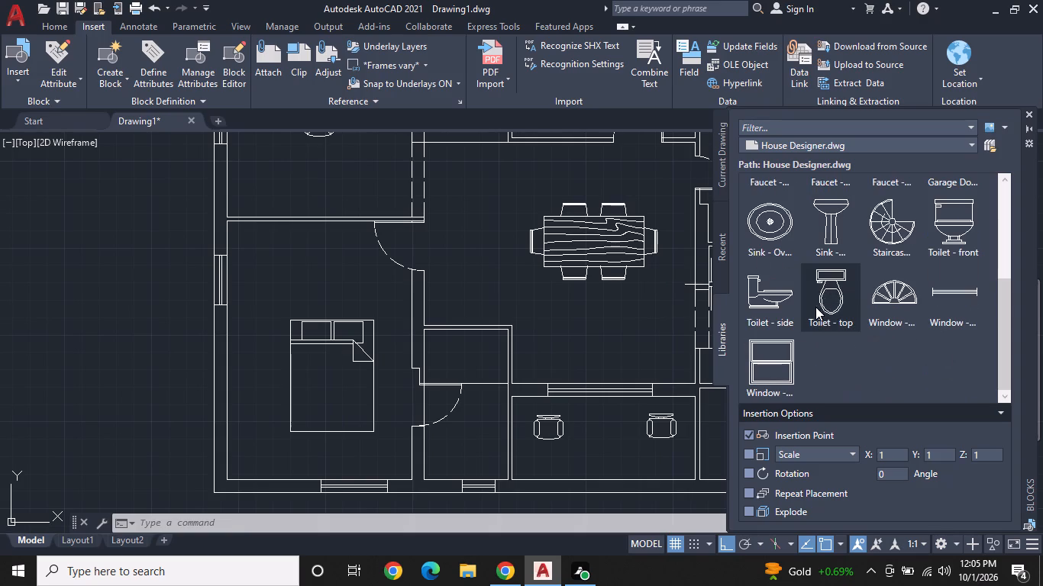
pyautogui.click(835, 295)
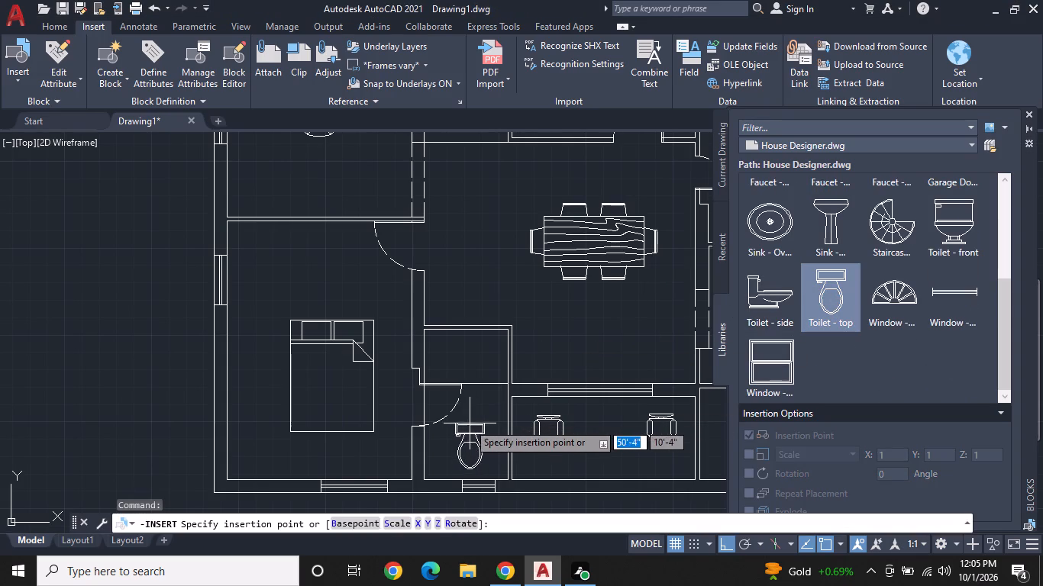
pyautogui.doubleClick(453, 428)
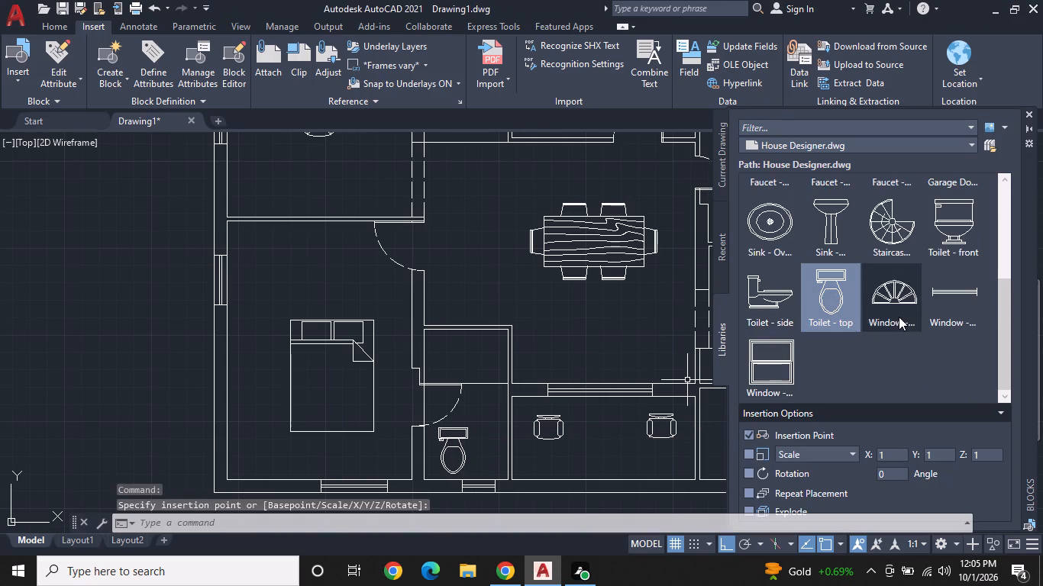
# Insert a Bath Tub block beside the toilet in the lower bathroom, starting near its east wall.
pyautogui.scroll(7, 899, 317)
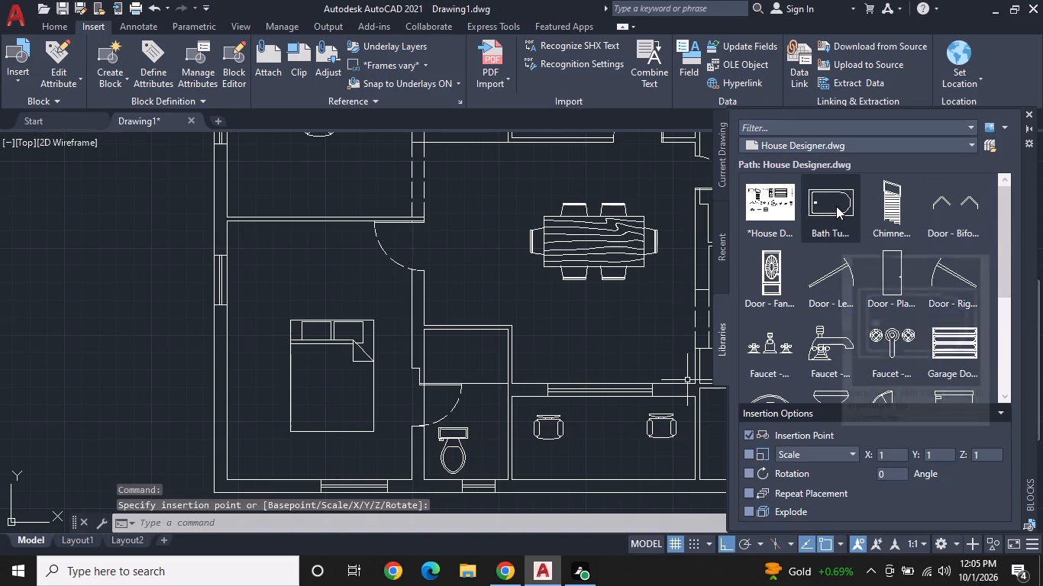
pyautogui.click(836, 204)
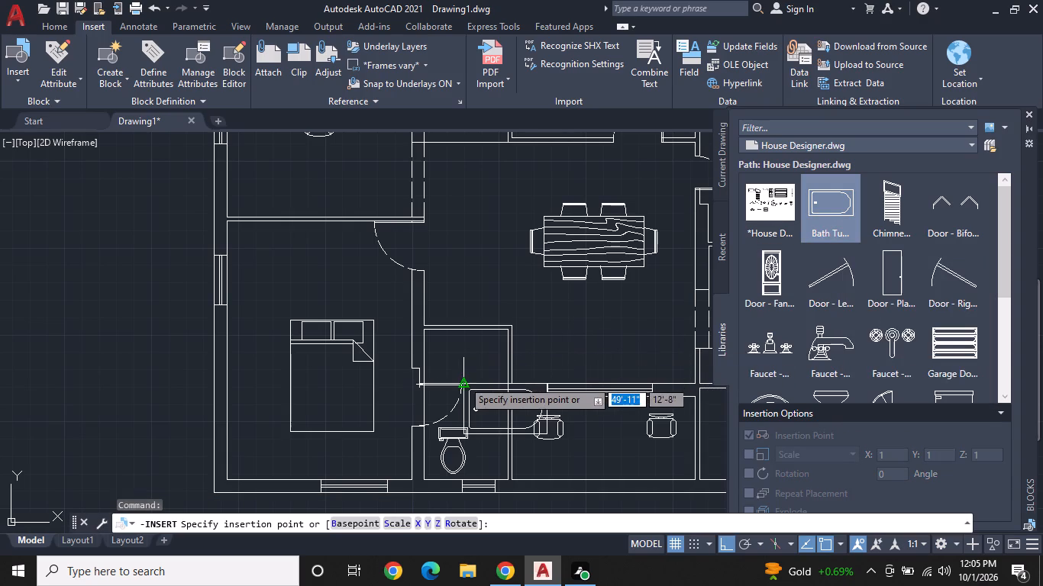
pyautogui.click(479, 398)
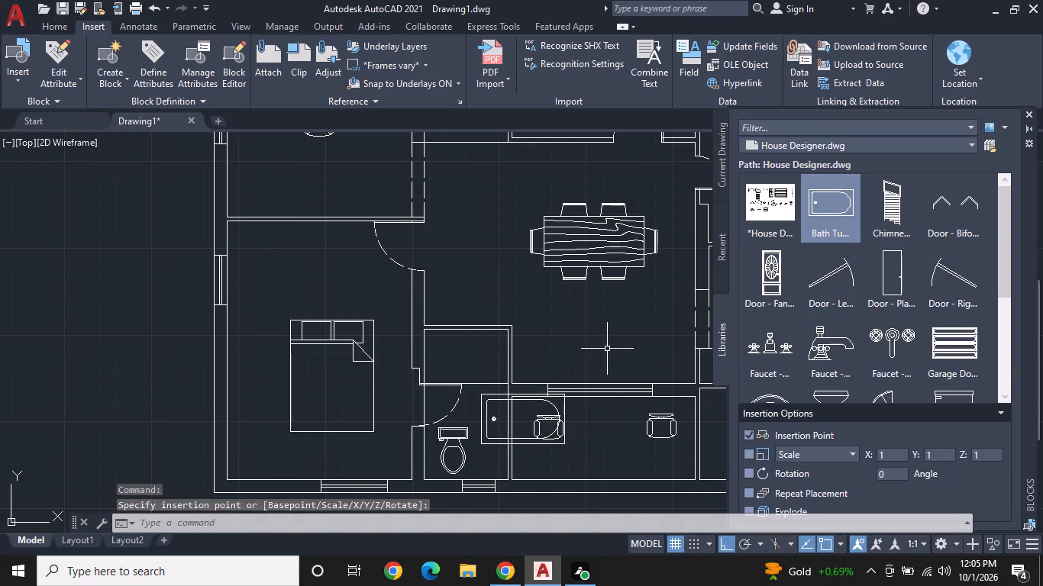
# Insert a Bath Tub block in the upper bathroom next to the living room, near its west wall by the door swing.
pyautogui.moveTo(656, 371); pyautogui.dragTo(722, 446, button='middle')
pyautogui.scroll(-1, 689, 405)
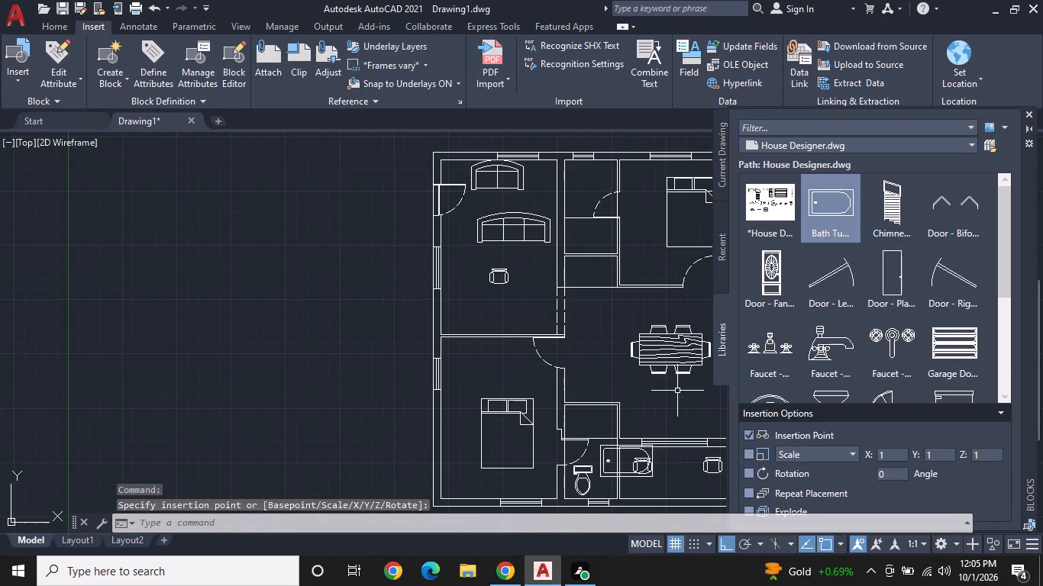
pyautogui.moveTo(675, 288); pyautogui.dragTo(672, 295, button='middle')
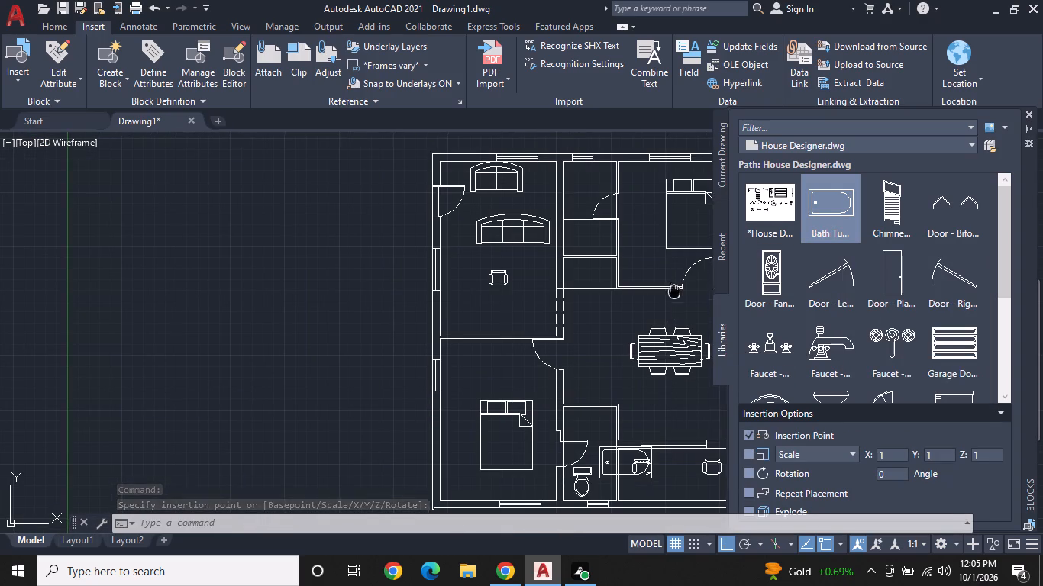
pyautogui.moveTo(672, 295); pyautogui.dragTo(645, 349, button='middle')
pyautogui.scroll(1, 587, 291)
pyautogui.moveTo(599, 291); pyautogui.dragTo(626, 331, button='middle')
pyautogui.scroll(1, 626, 331)
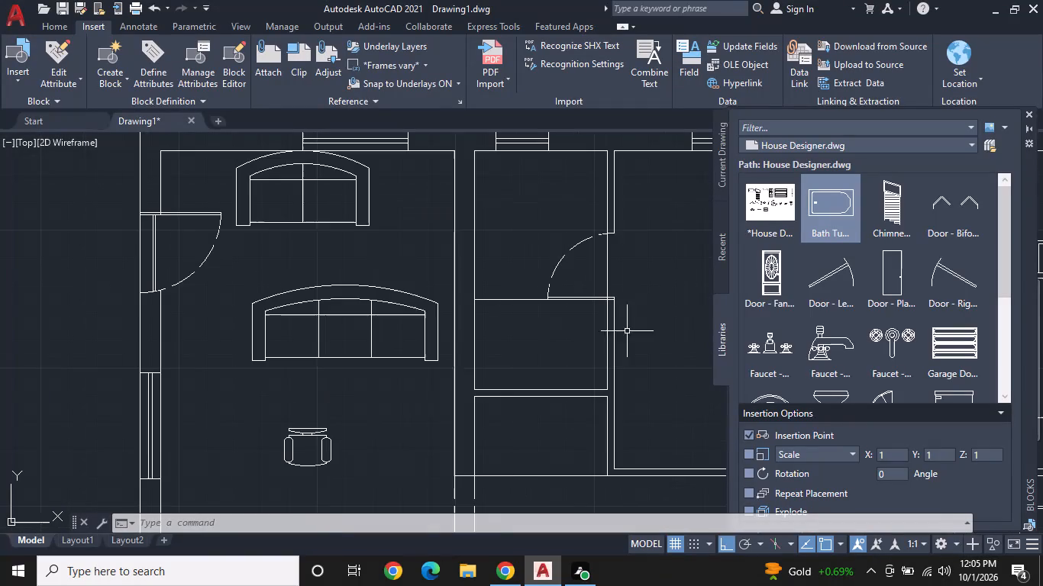
pyautogui.click(843, 201)
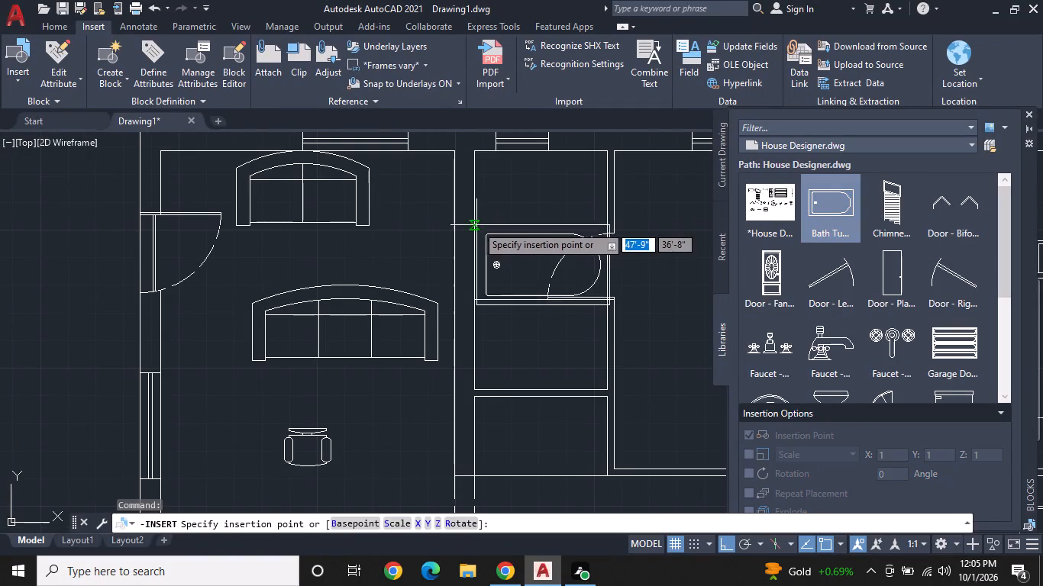
pyautogui.click(483, 248)
# Insert a Toilet - top block in the upper bathroom with its tank against the north wall, and close the block library.
pyautogui.scroll(-5, 791, 304)
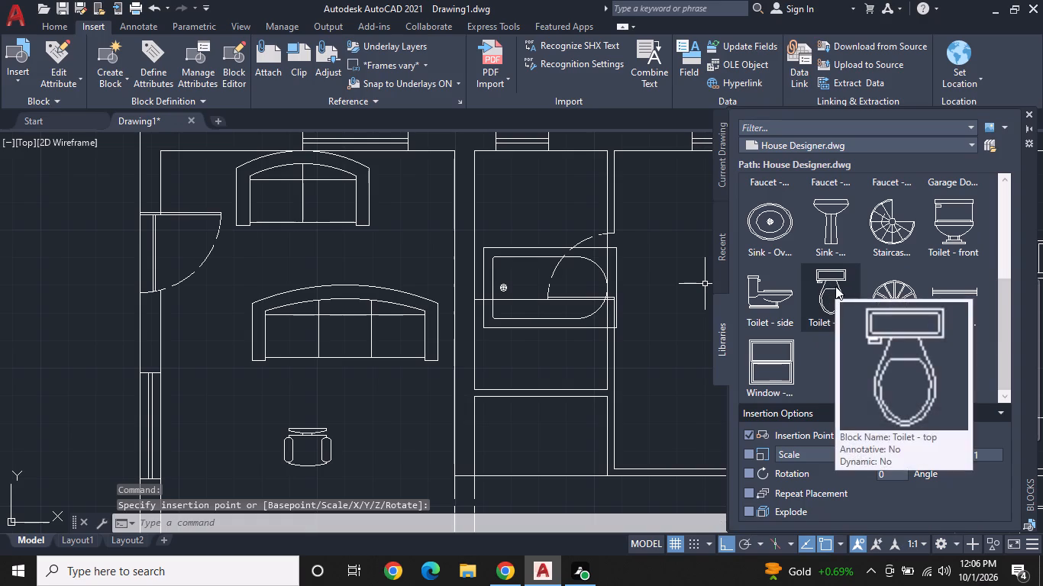
pyautogui.click(835, 286)
pyautogui.moveTo(593, 179); pyautogui.dragTo(615, 234, button='middle')
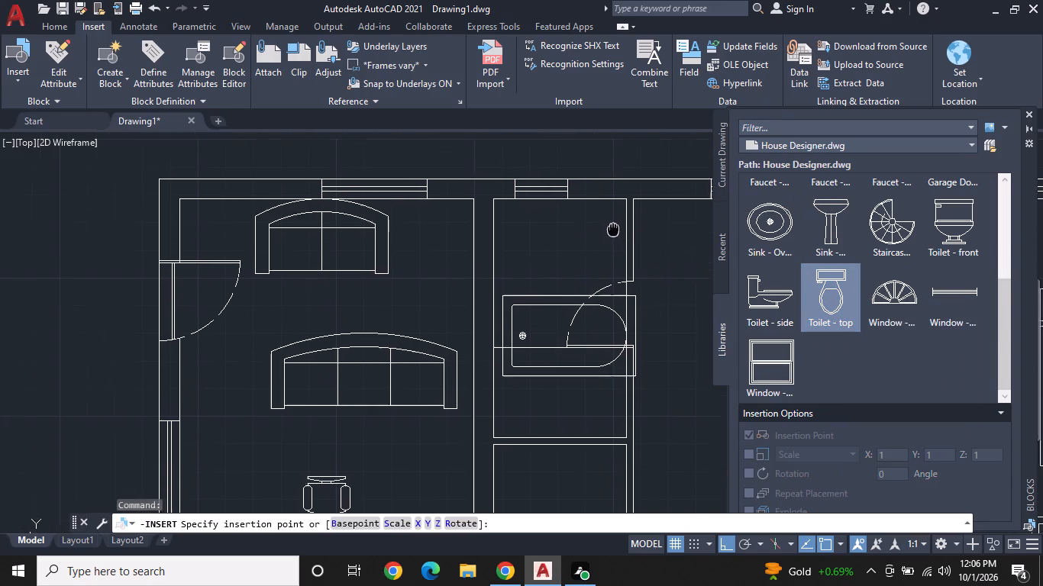
pyautogui.moveTo(615, 234); pyautogui.dragTo(615, 239, button='middle')
pyautogui.scroll(1, 603, 233)
pyautogui.click(591, 201)
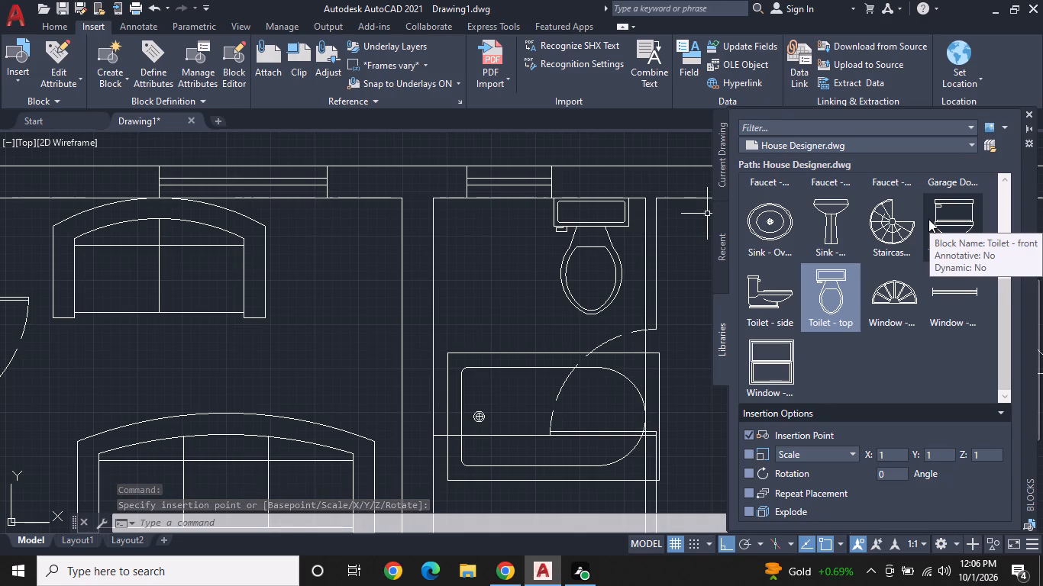
pyautogui.click(1032, 110)
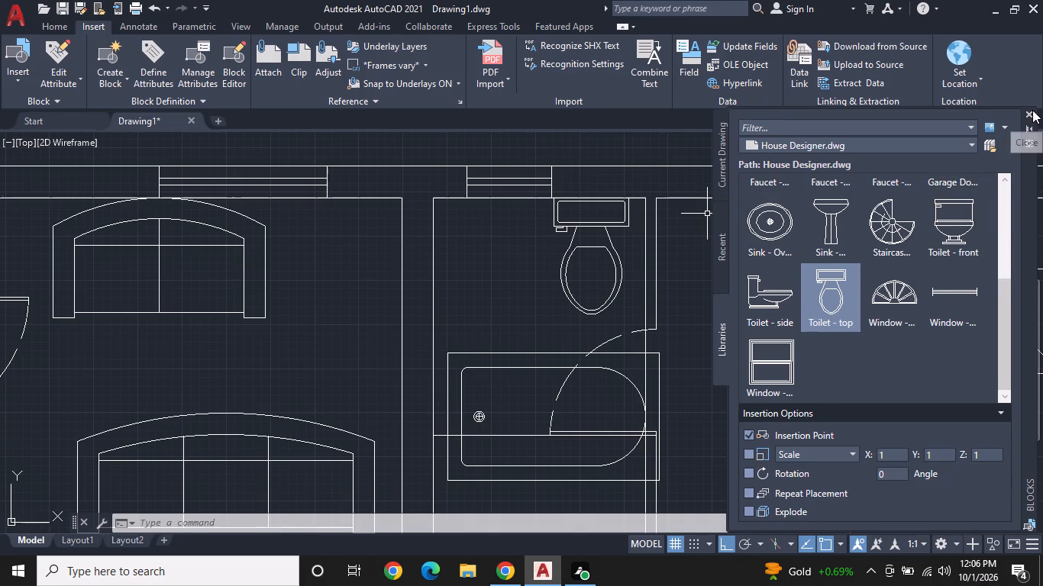
# Rotate the three-seat sofa in the living room by 270° about its lower-right corner.
pyautogui.scroll(-1, 725, 272)
pyautogui.moveTo(715, 301); pyautogui.dragTo(1042, 318, button='middle')
pyautogui.moveTo(844, 310); pyautogui.dragTo(821, 205, button='middle')
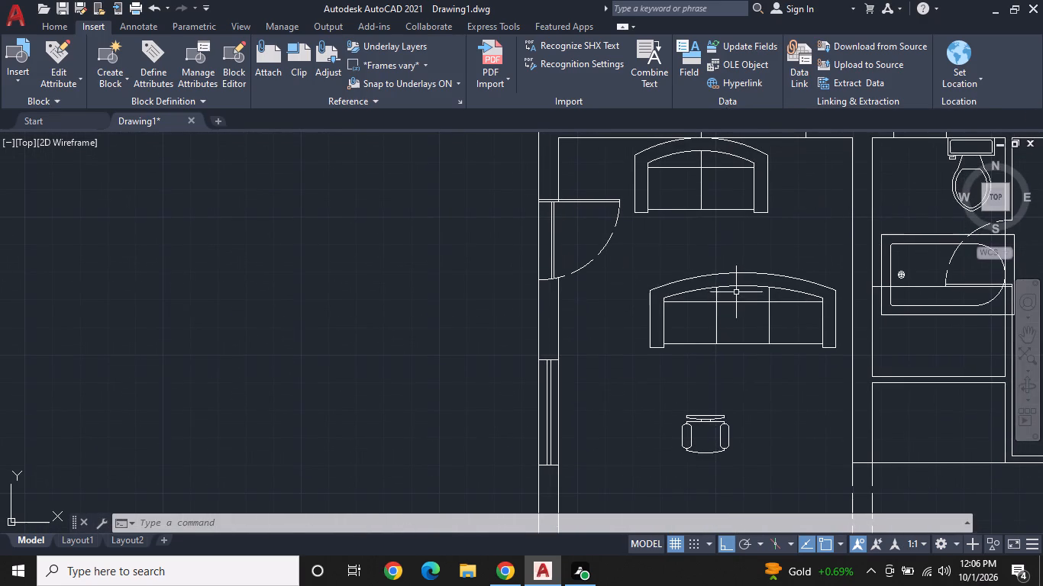
pyautogui.click(731, 289)
pyautogui.doubleClick(732, 284)
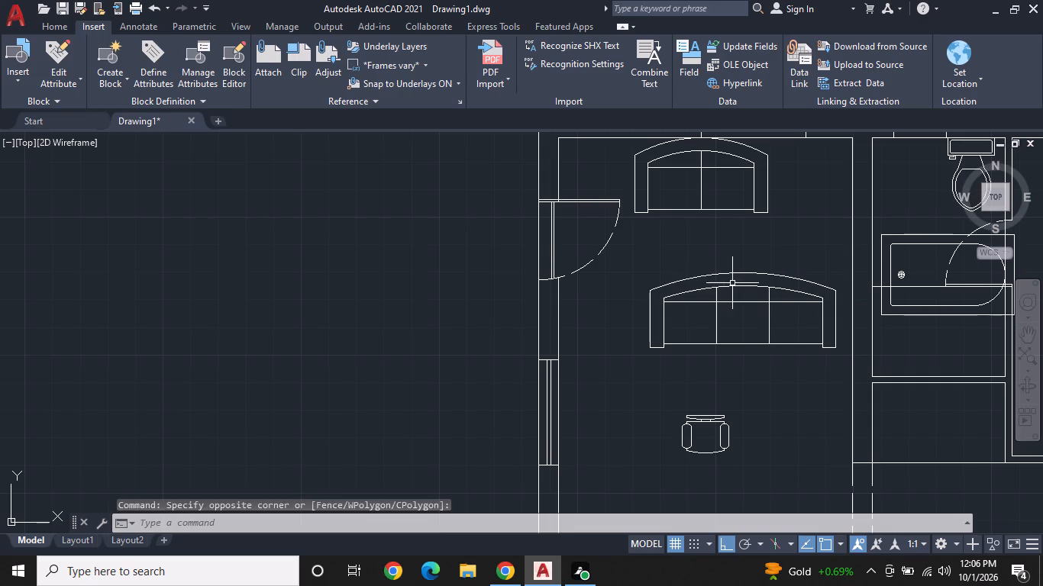
pyautogui.click(693, 286)
pyautogui.click(697, 271)
pyautogui.click(698, 277)
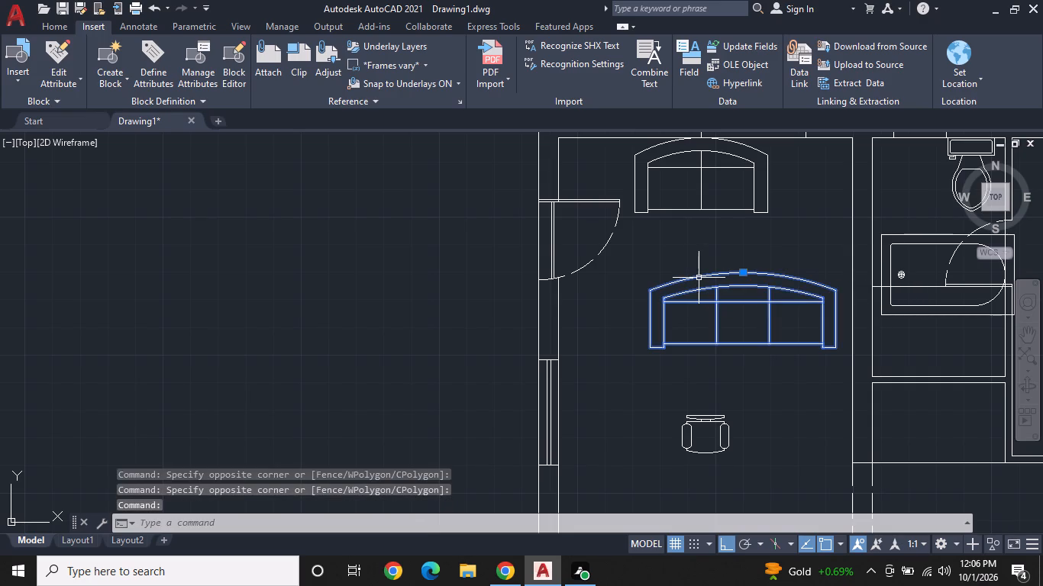
pyautogui.rightClick(722, 295)
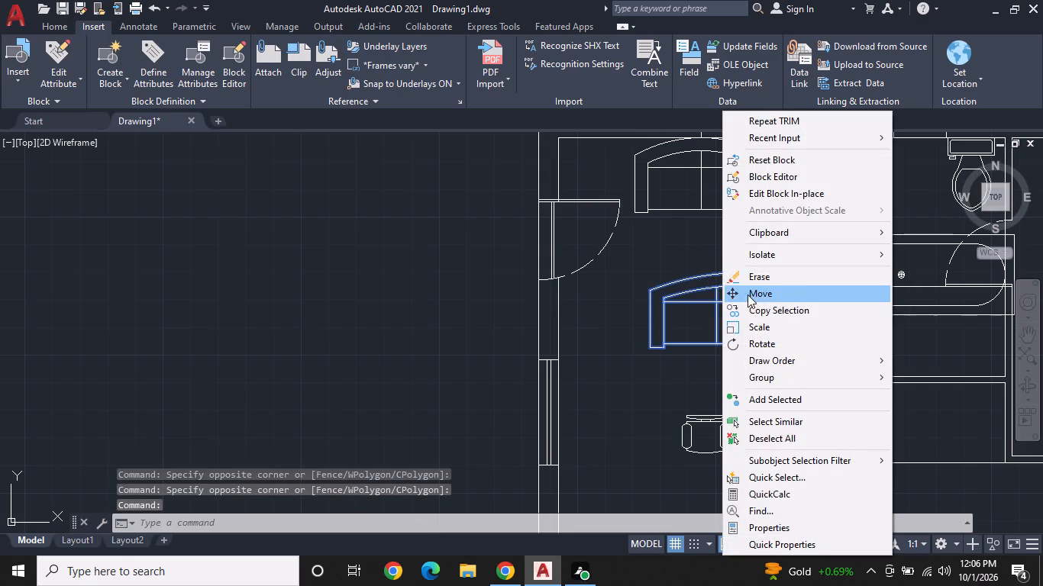
pyautogui.click(771, 342)
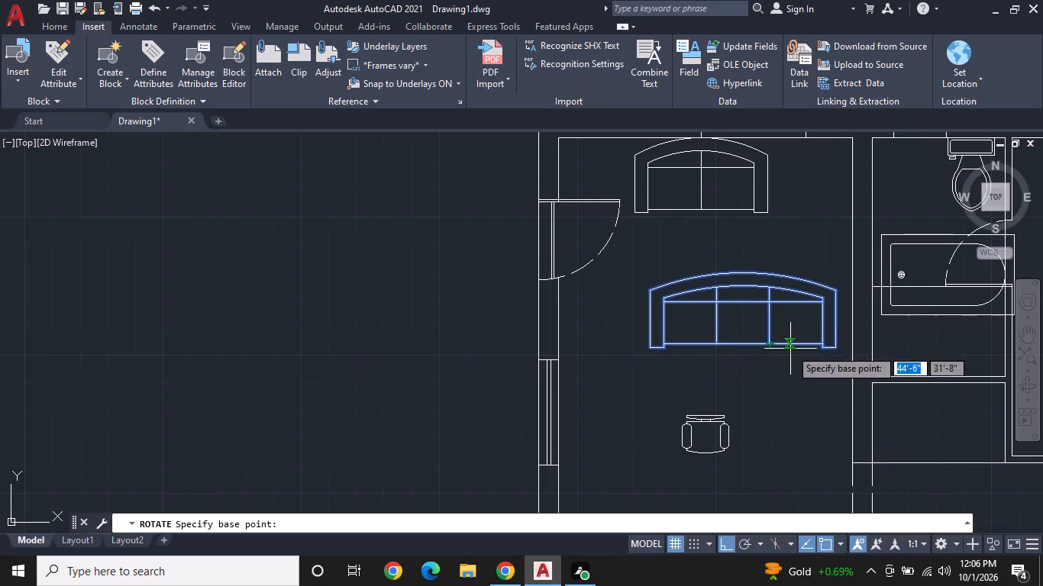
pyautogui.click(841, 349)
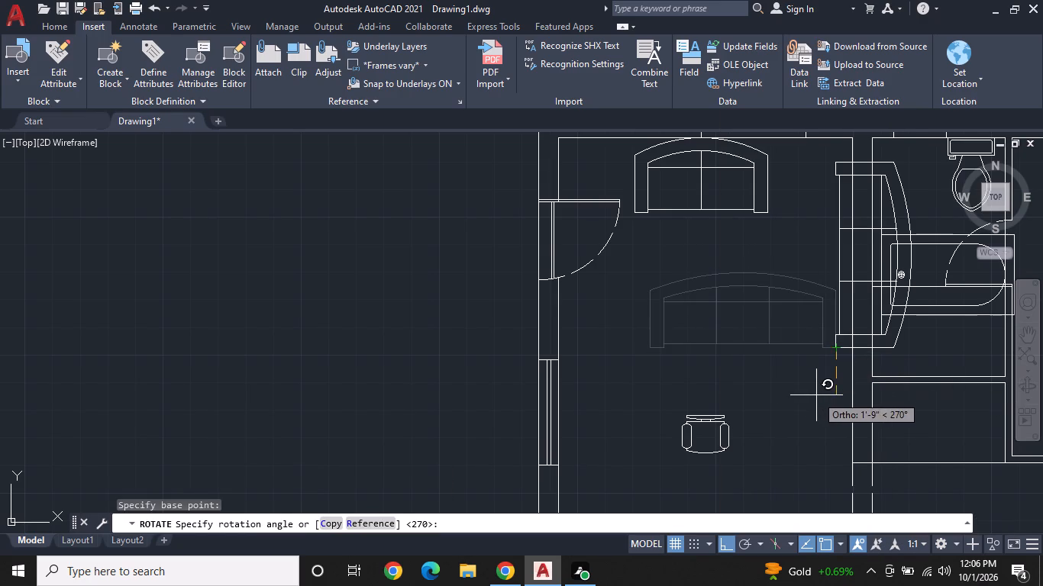
pyautogui.click(816, 395)
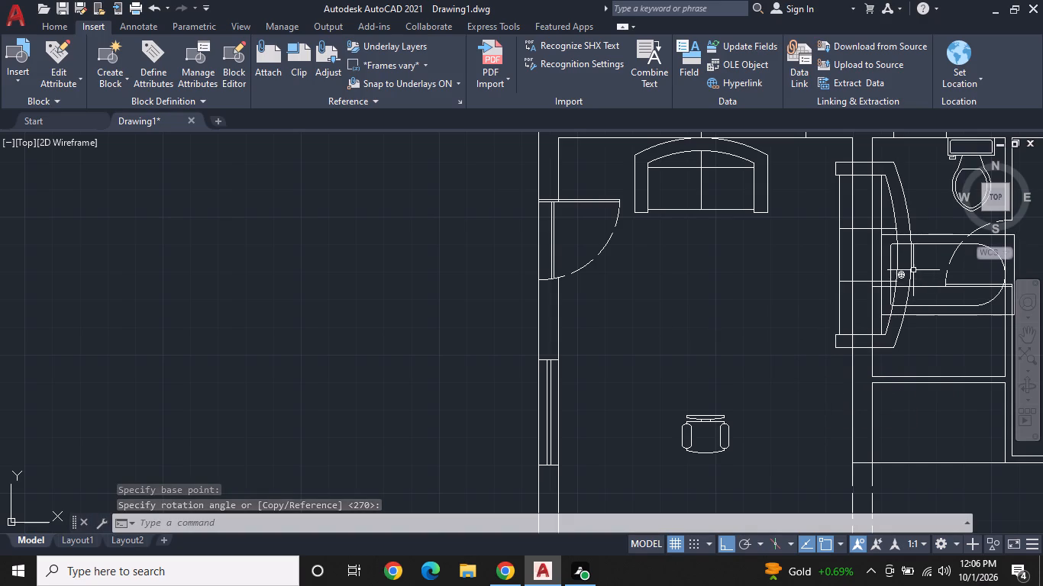
# Turn ortho off and move the rotated sofa so its back touches the living room's east wall.
pyautogui.click(912, 266)
pyautogui.click(914, 255)
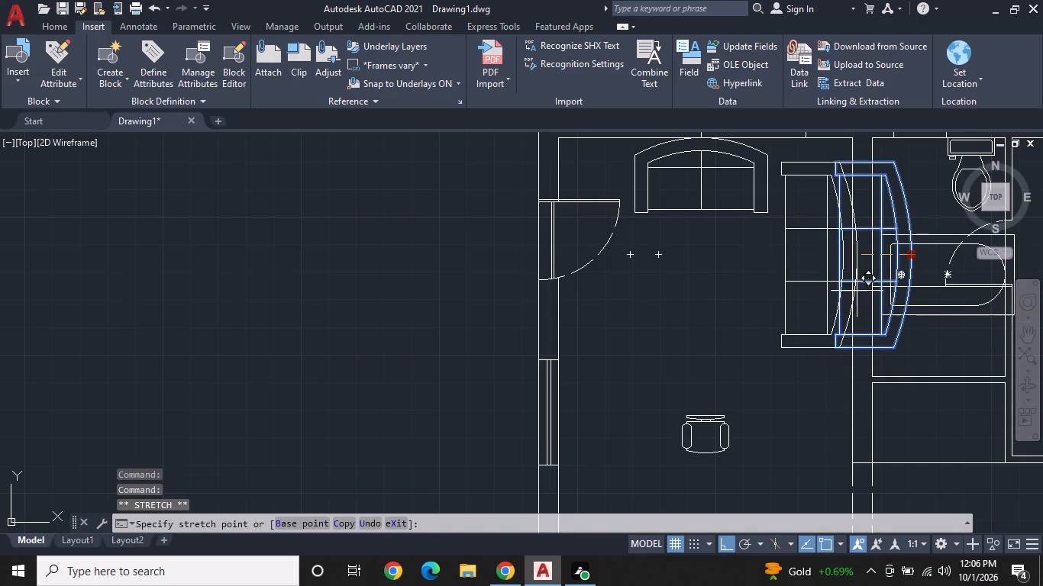
pyautogui.press('F8')
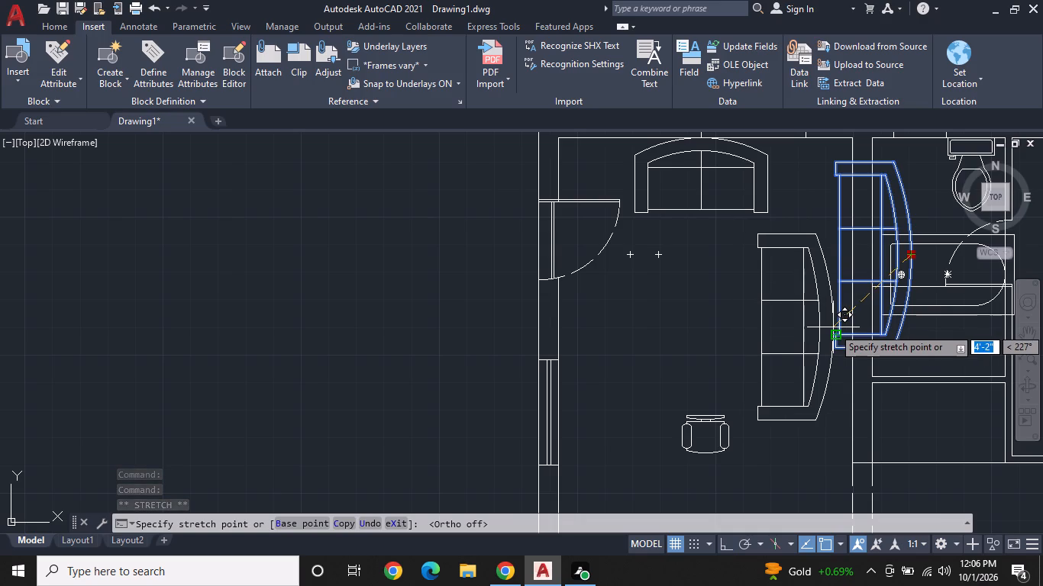
pyautogui.scroll(1, 843, 313)
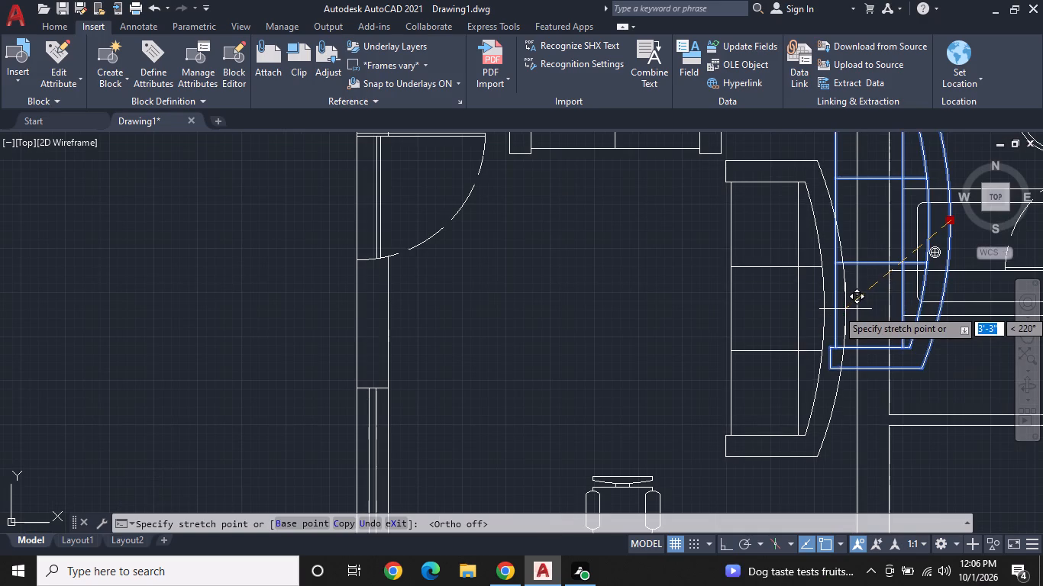
pyautogui.doubleClick(851, 303)
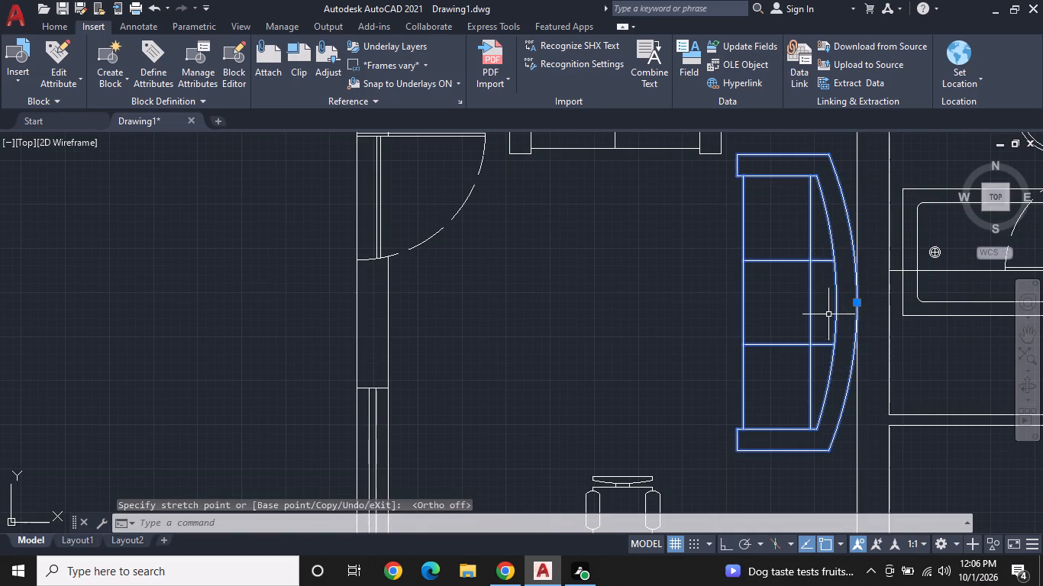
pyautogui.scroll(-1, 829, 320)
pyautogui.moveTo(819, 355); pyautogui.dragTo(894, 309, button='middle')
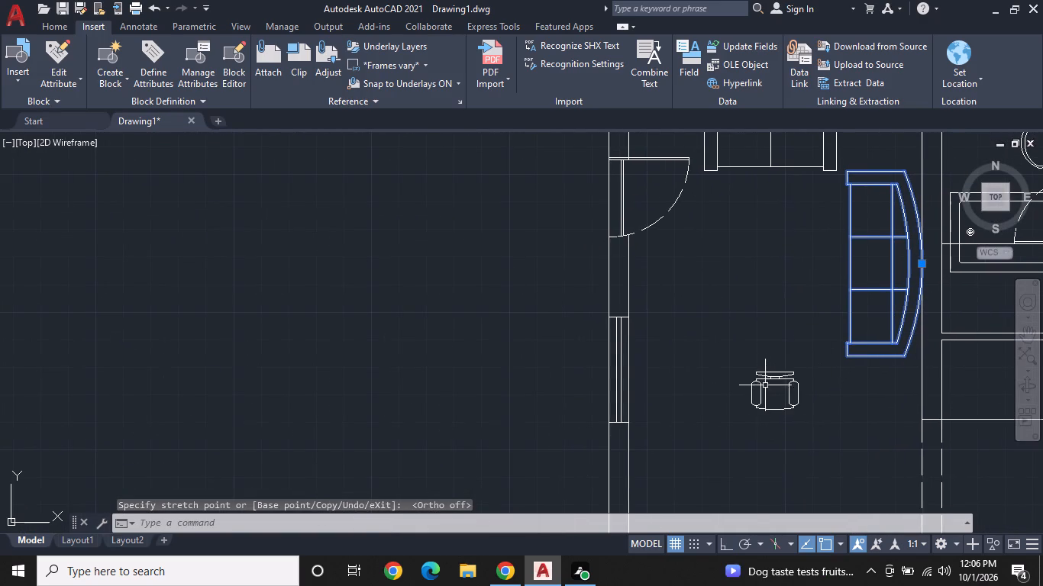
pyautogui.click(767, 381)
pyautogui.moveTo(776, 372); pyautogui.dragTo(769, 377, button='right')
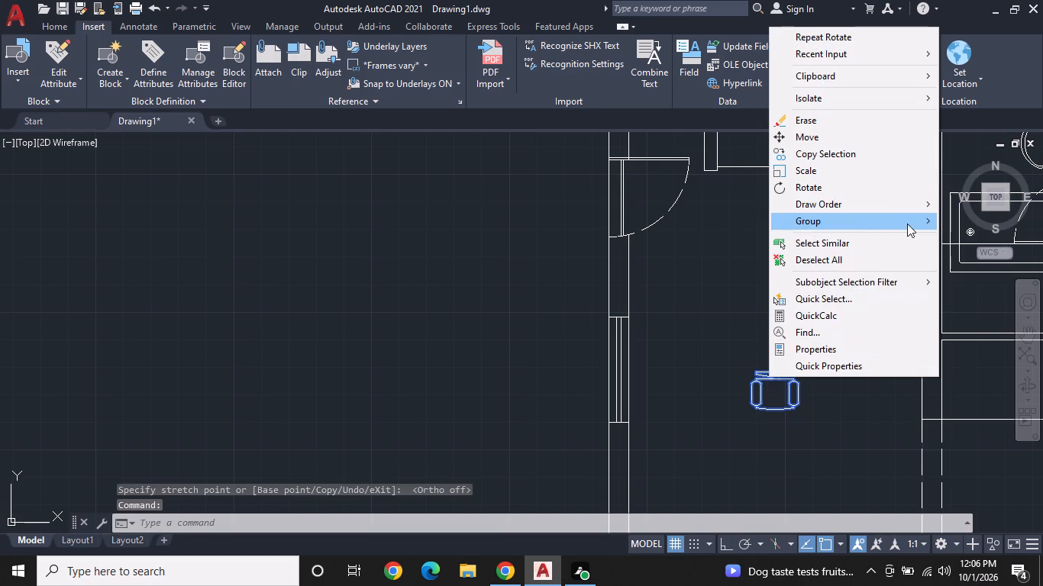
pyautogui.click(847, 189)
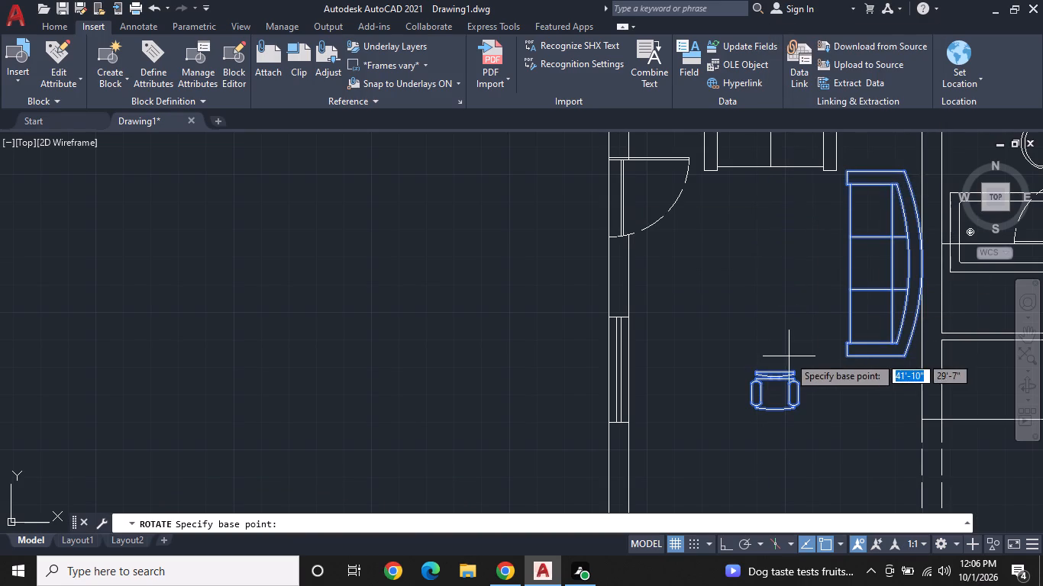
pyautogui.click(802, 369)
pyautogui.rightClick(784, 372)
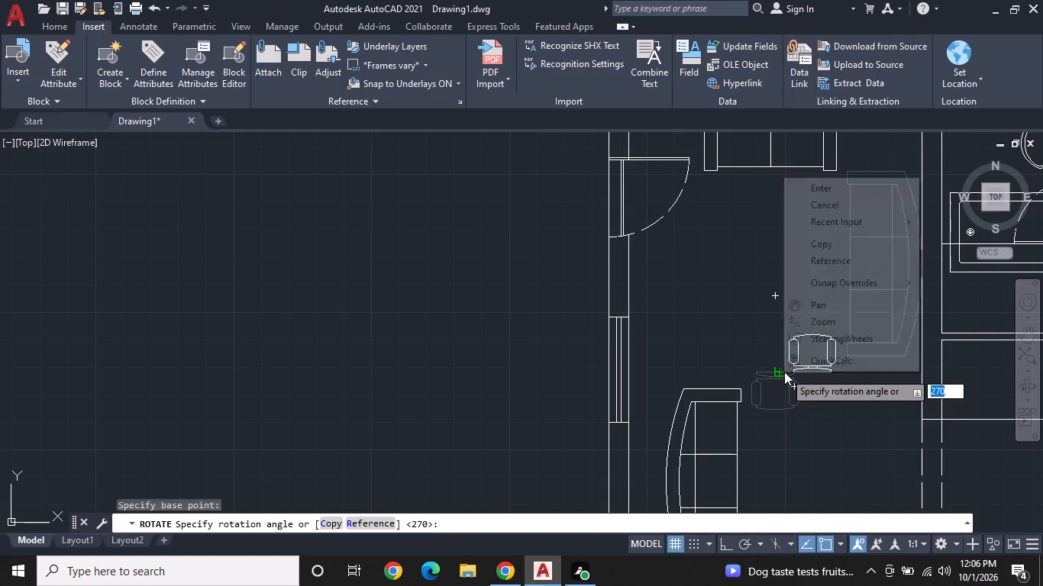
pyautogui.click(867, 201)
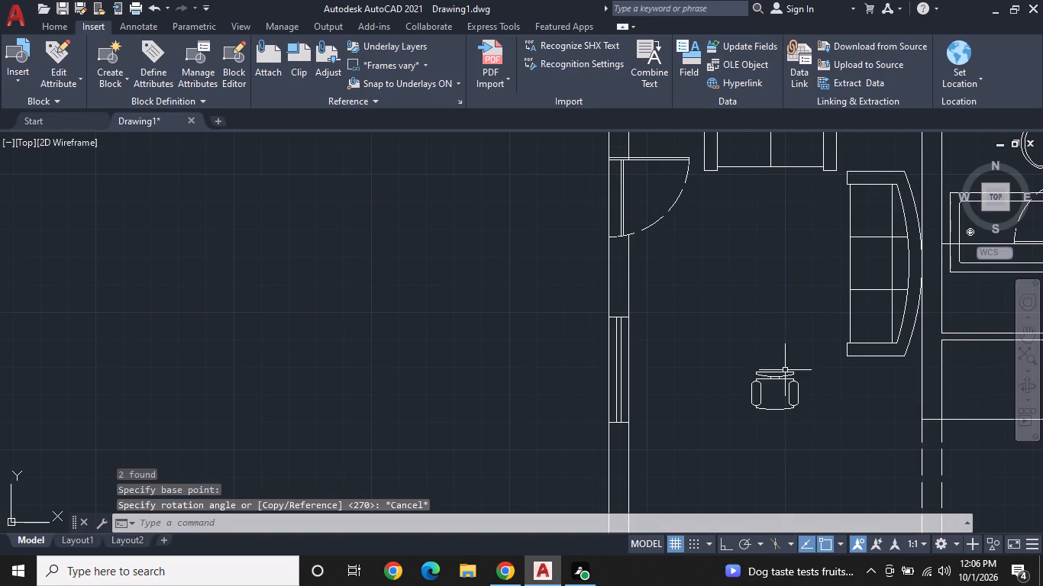
# Rotate the living room desk chair 180° about the right end of its backrest.
pyautogui.click(779, 379)
pyautogui.rightClick(779, 379)
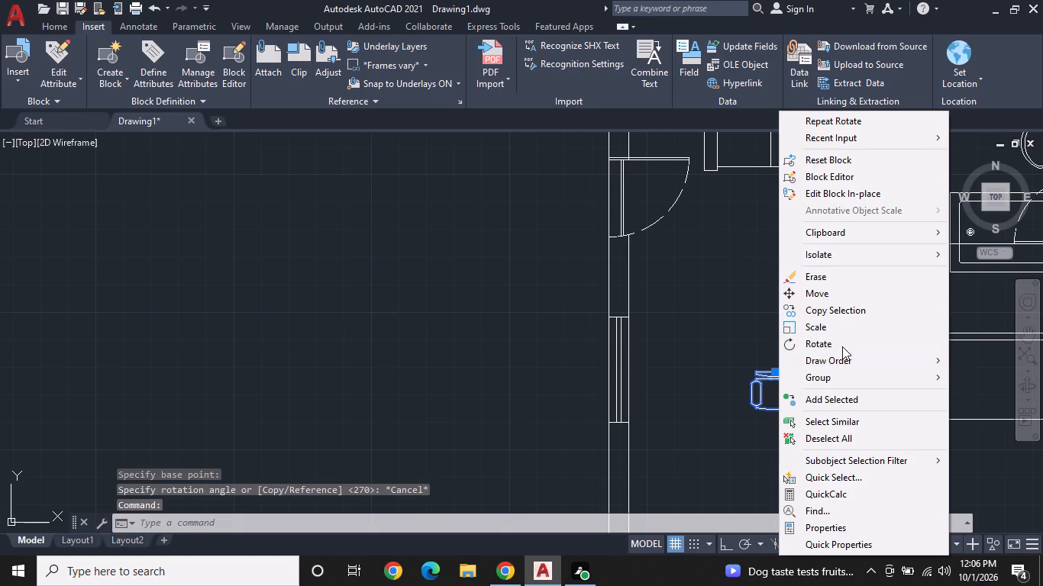
pyautogui.click(842, 346)
pyautogui.click(793, 373)
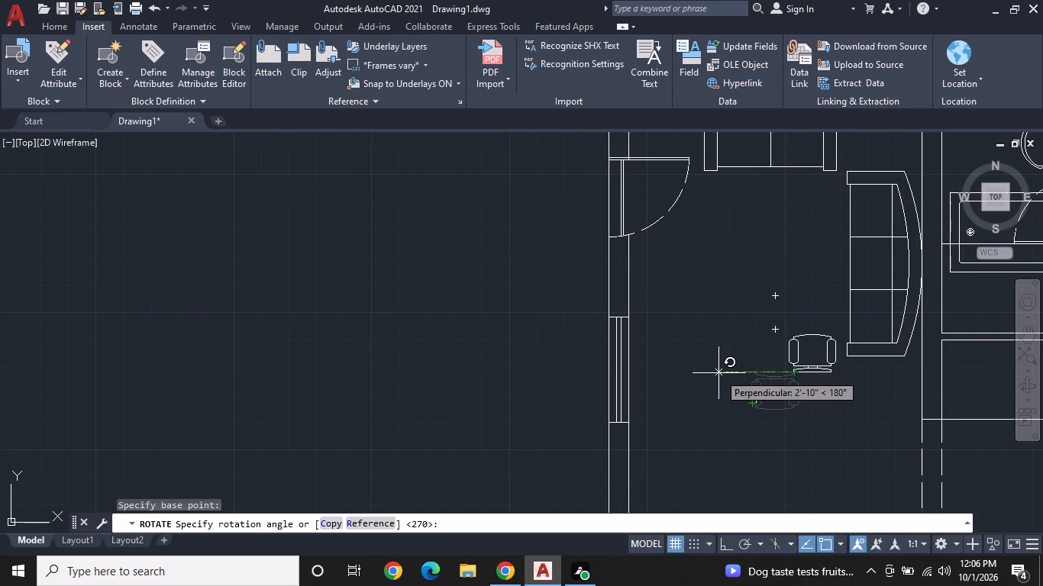
pyautogui.click(741, 373)
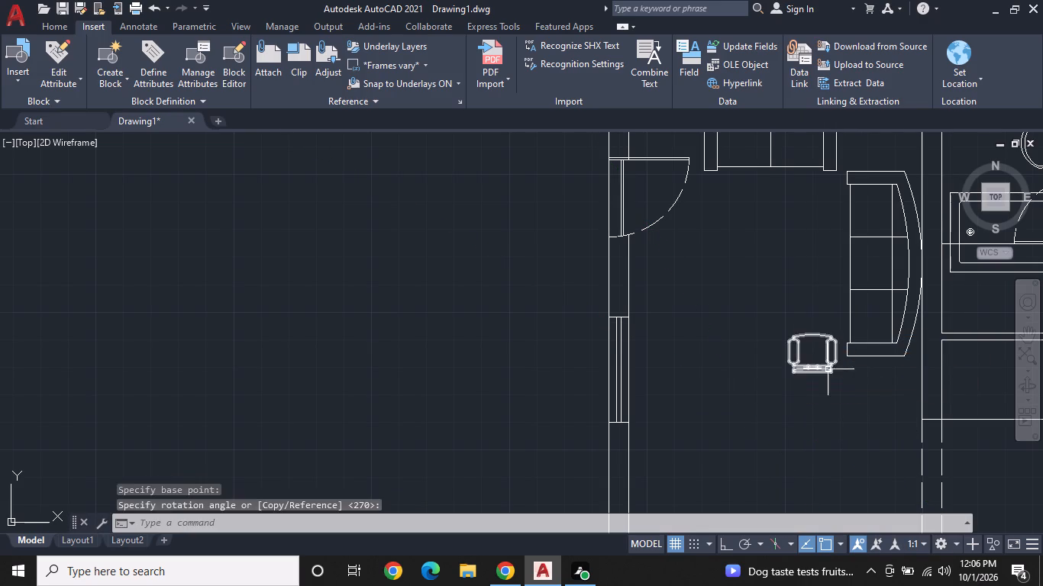
# Move the living room desk chair about 2' west, away from the three-seat sofa, and clear the selection.
pyautogui.click(828, 369)
pyautogui.click(815, 372)
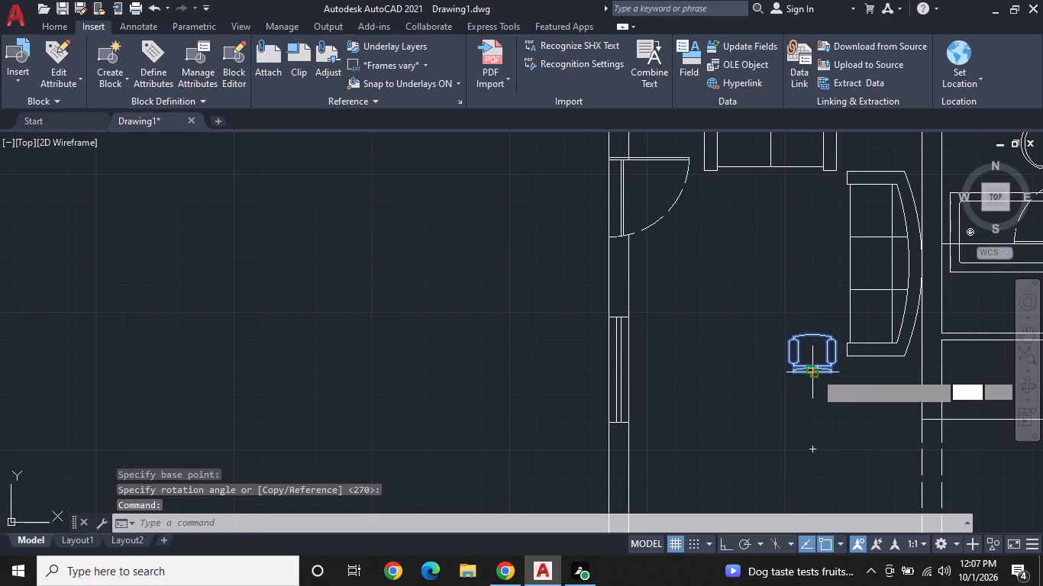
pyautogui.doubleClick(760, 376)
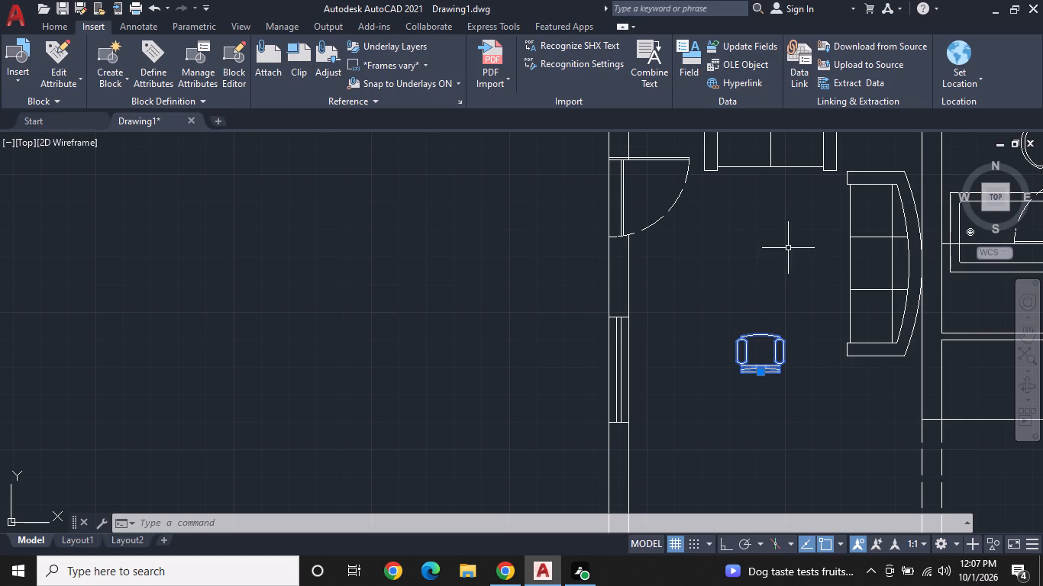
pyautogui.rightClick(751, 306)
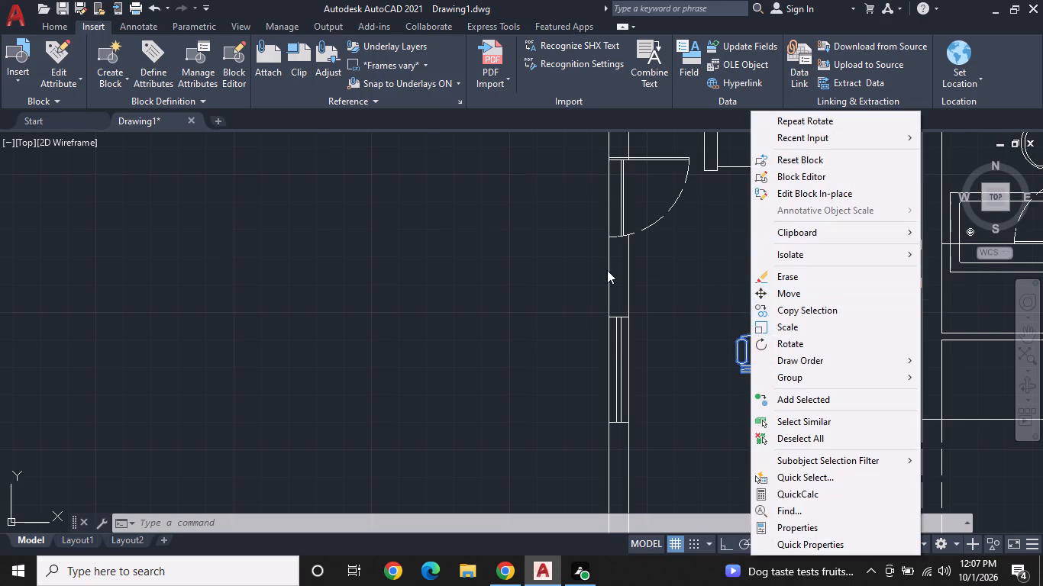
pyautogui.click(607, 270)
pyautogui.click(560, 269)
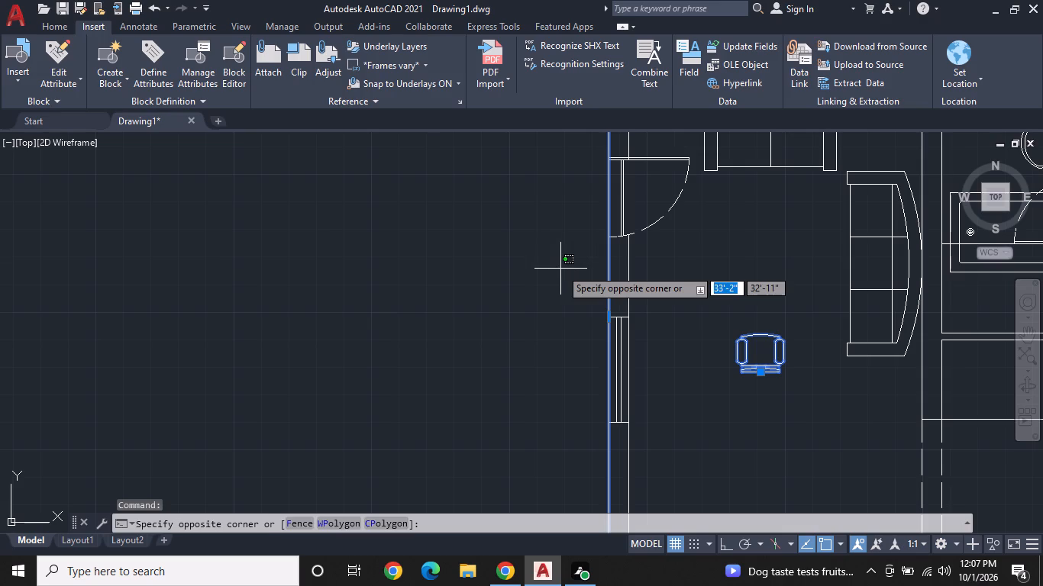
pyautogui.press('Escape')
pyautogui.press('Escape')
pyautogui.press('Escape')
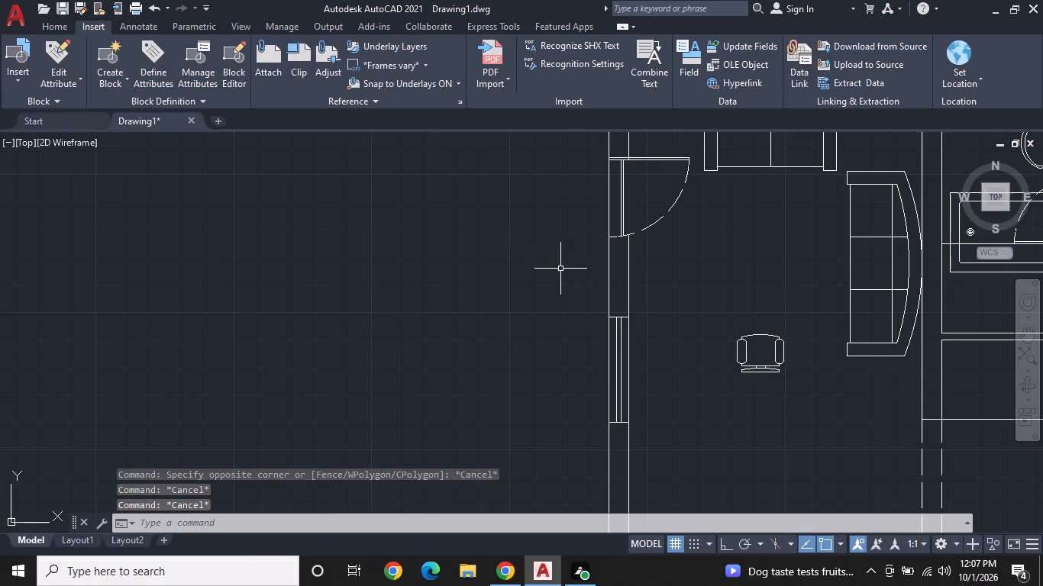
# Draw a circle of about 1'-3" radius in the living room between the sofas and the desk chair as a round table.
pyautogui.scroll(-1, 580, 277)
pyautogui.moveTo(685, 314); pyautogui.dragTo(525, 295, button='middle')
pyautogui.moveTo(503, 289); pyautogui.dragTo(496, 286, button='middle')
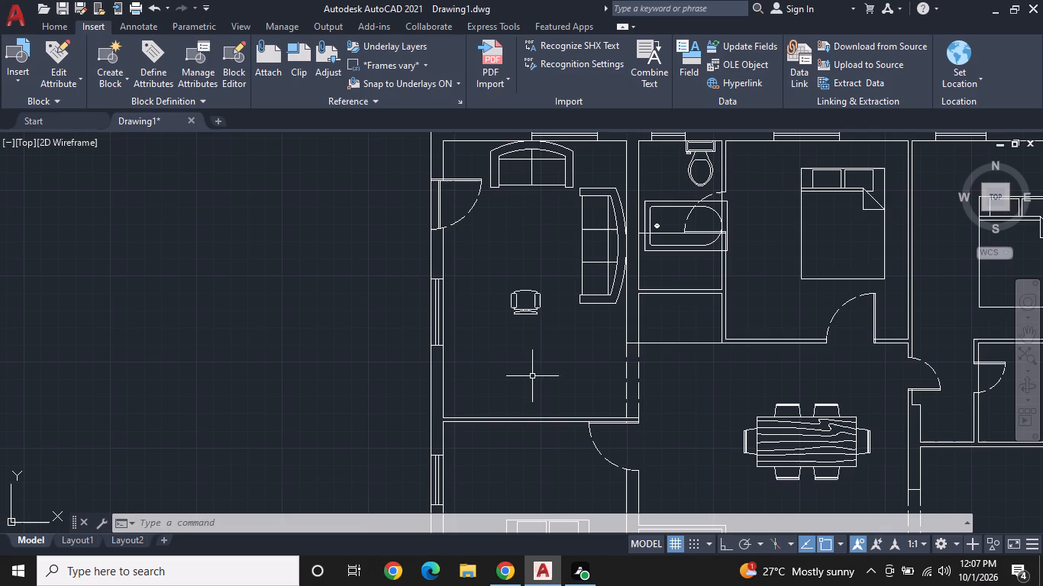
pyautogui.moveTo(534, 375); pyautogui.dragTo(534, 395, button='middle')
pyautogui.moveTo(532, 356); pyautogui.dragTo(551, 409, button='middle')
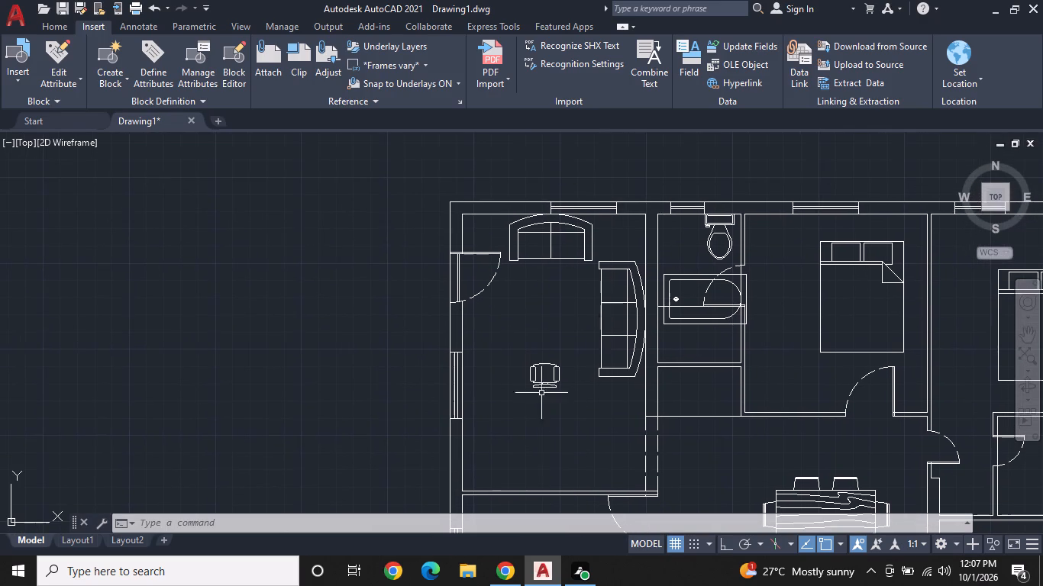
pyautogui.click(60, 24)
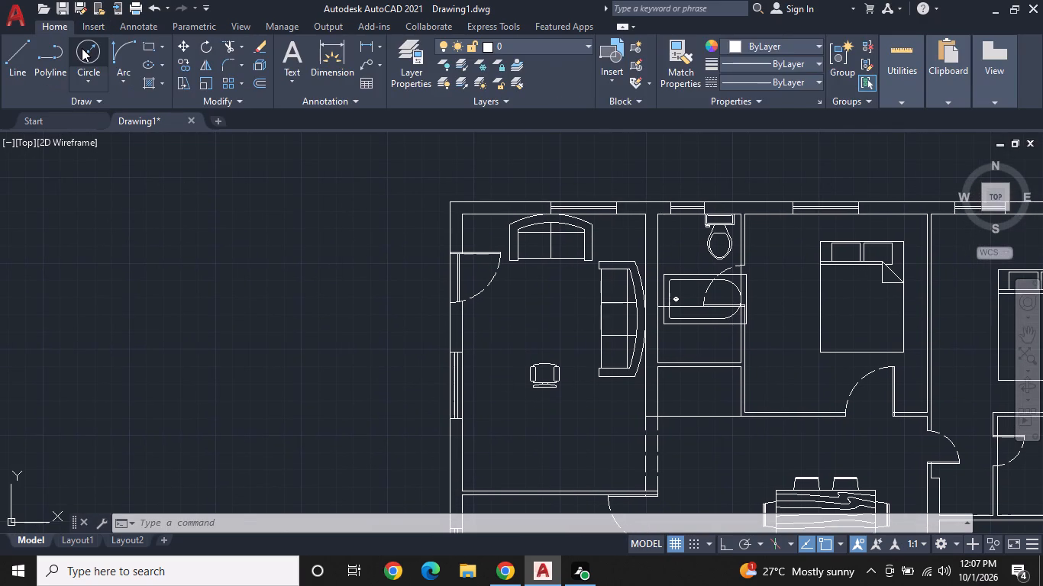
pyautogui.click(82, 48)
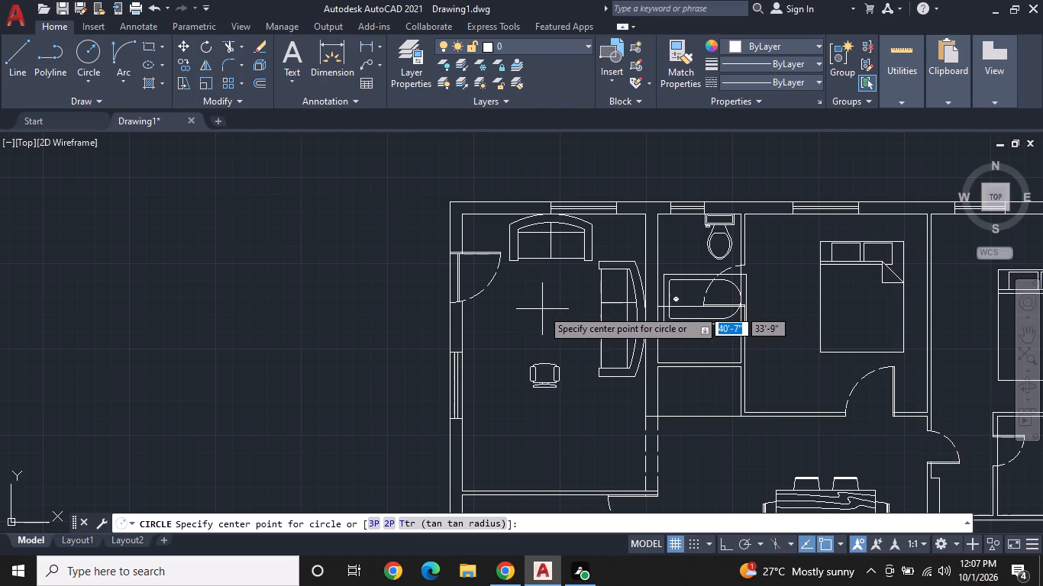
pyautogui.click(542, 309)
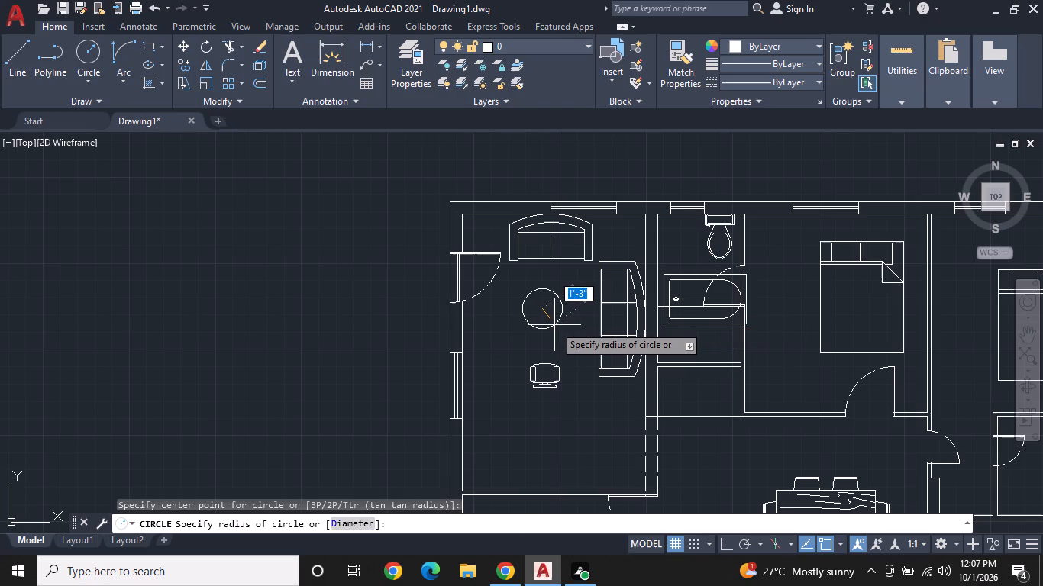
pyautogui.click(554, 325)
# Shift the round table circle slightly southeast by its centre, keeping it between the three-seat sofa and the desk chair.
pyautogui.click(557, 323)
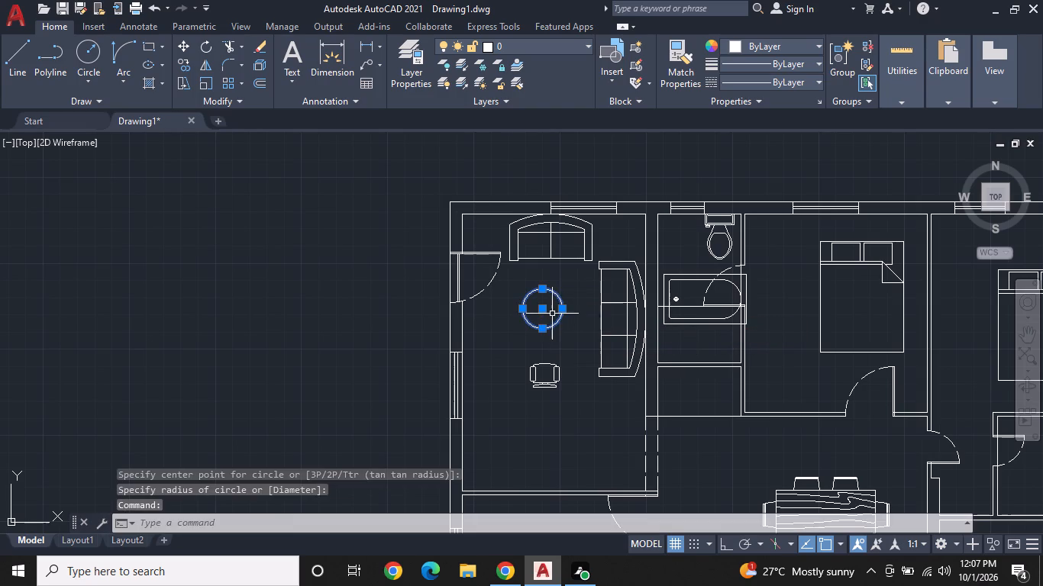
pyautogui.doubleClick(541, 307)
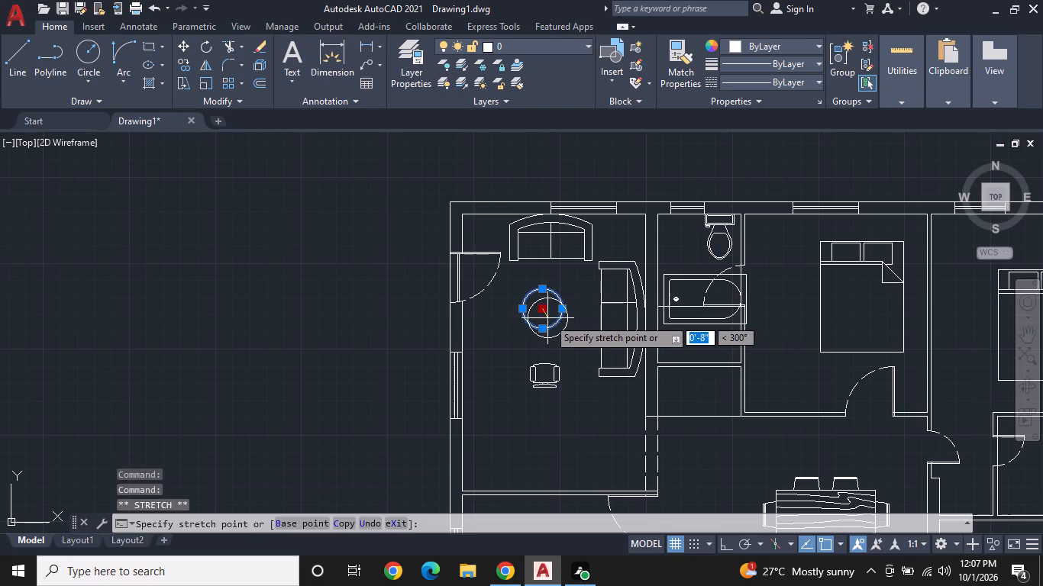
pyautogui.click(549, 317)
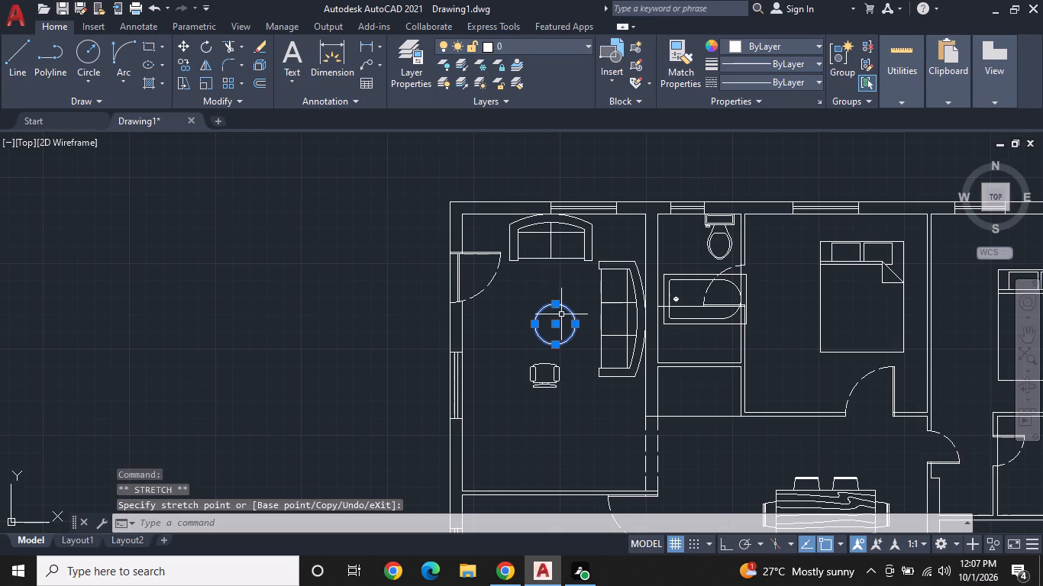
pyautogui.rightClick(572, 316)
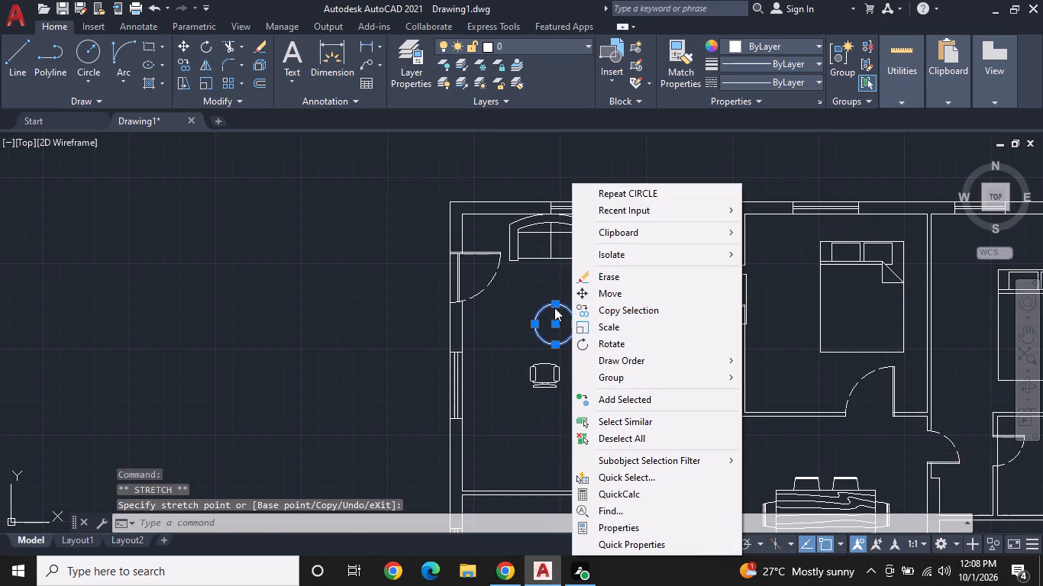
pyautogui.click(529, 302)
pyautogui.click(529, 303)
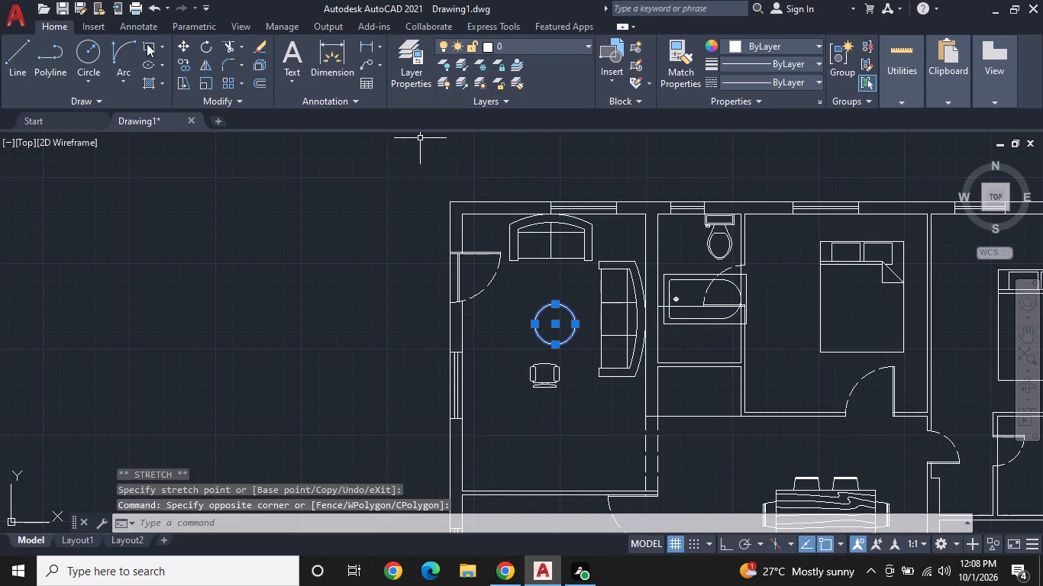
pyautogui.press('Escape')
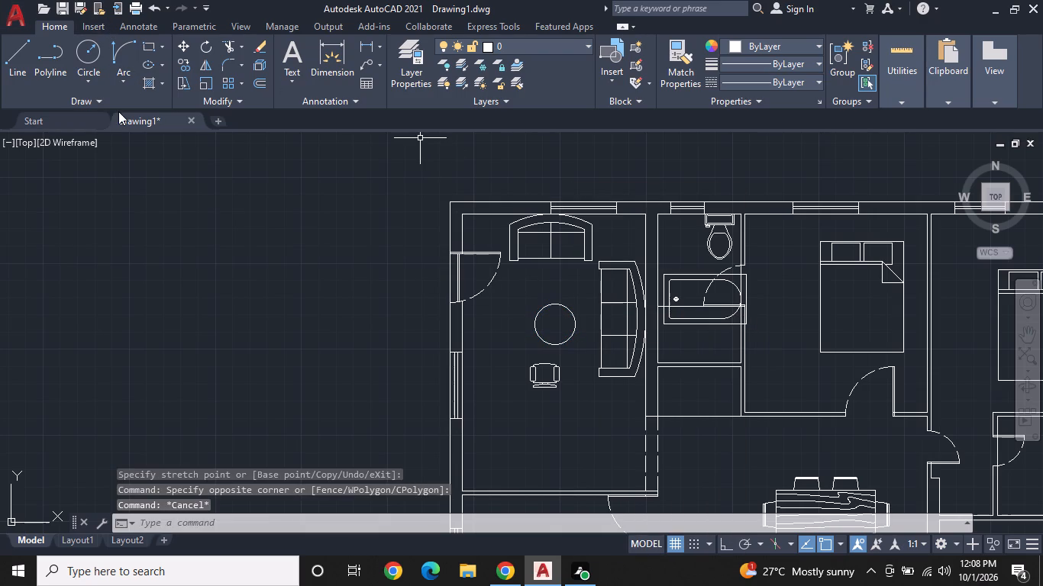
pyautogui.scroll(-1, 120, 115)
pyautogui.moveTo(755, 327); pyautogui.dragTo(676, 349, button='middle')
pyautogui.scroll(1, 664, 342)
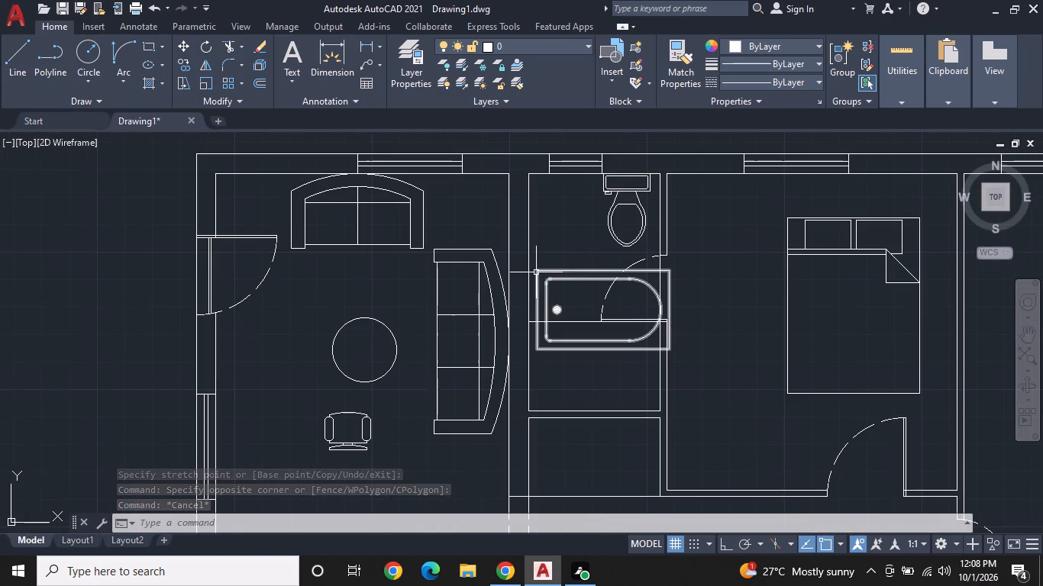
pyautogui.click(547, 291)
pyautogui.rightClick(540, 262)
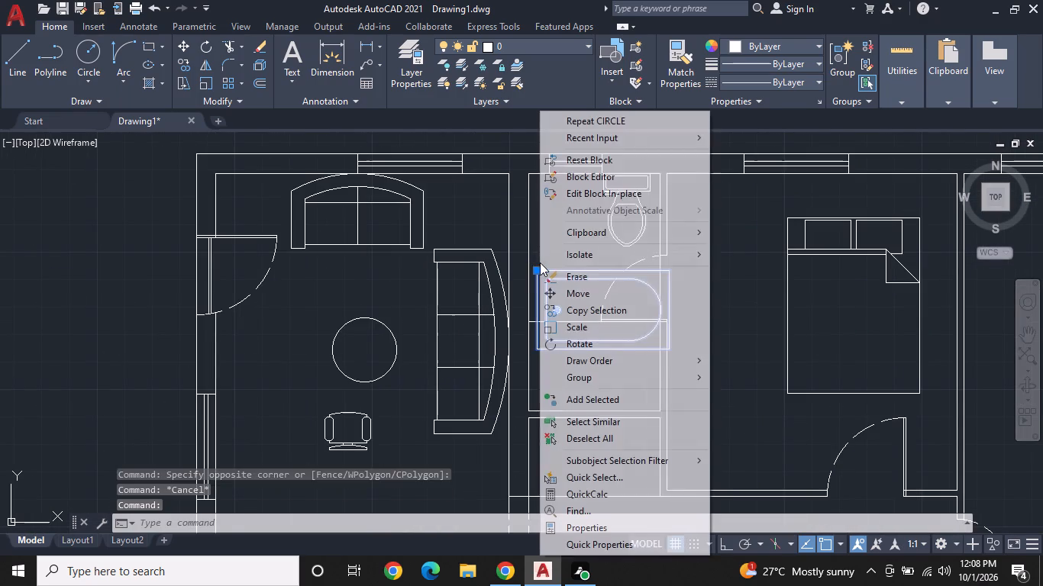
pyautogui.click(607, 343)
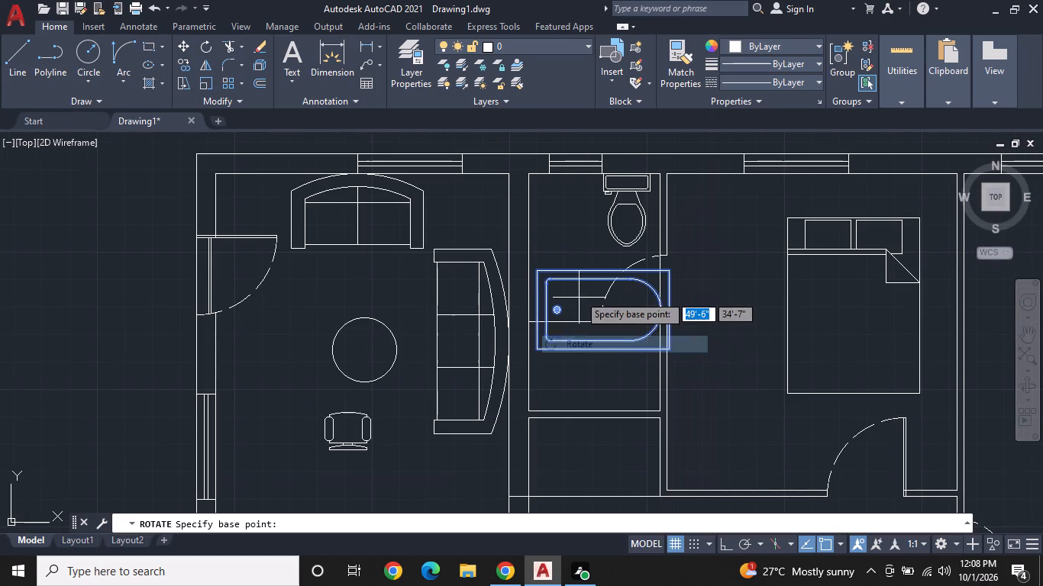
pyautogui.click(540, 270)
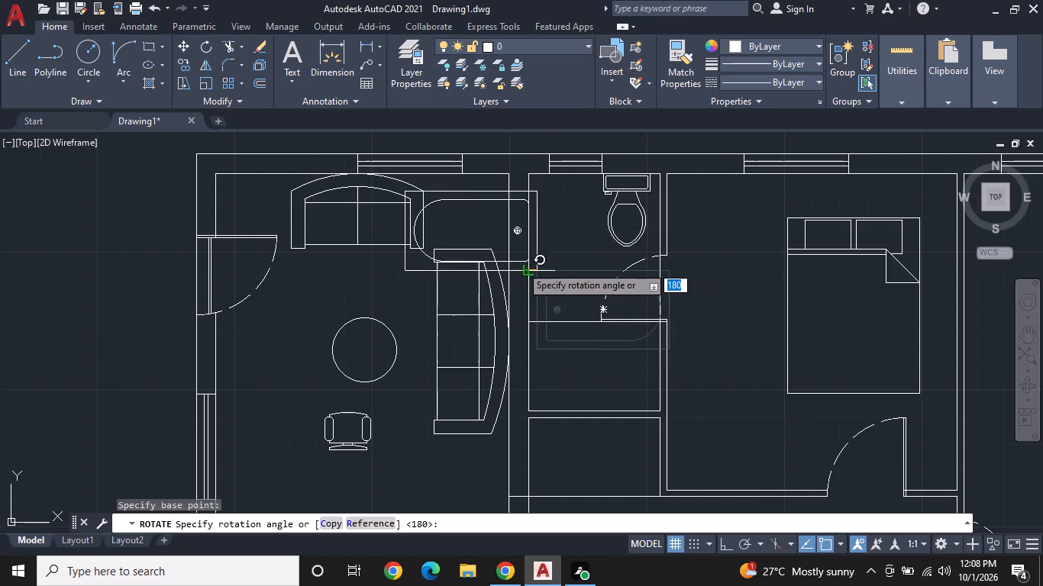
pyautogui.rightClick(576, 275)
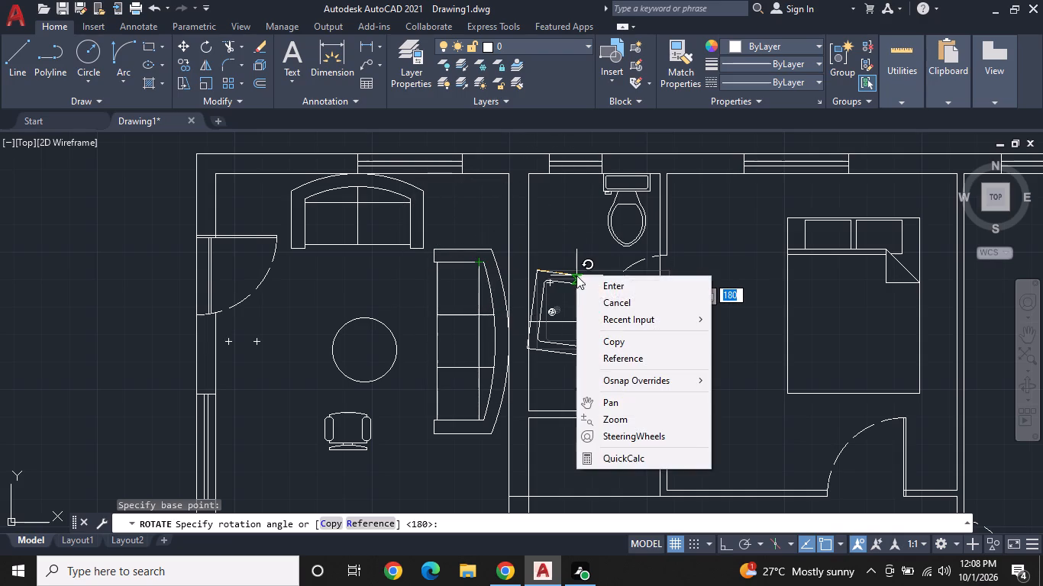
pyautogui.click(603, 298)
# Rotate the bathtub in the upper bathroom by 270° about its upper-left corner.
pyautogui.click(558, 279)
pyautogui.rightClick(558, 279)
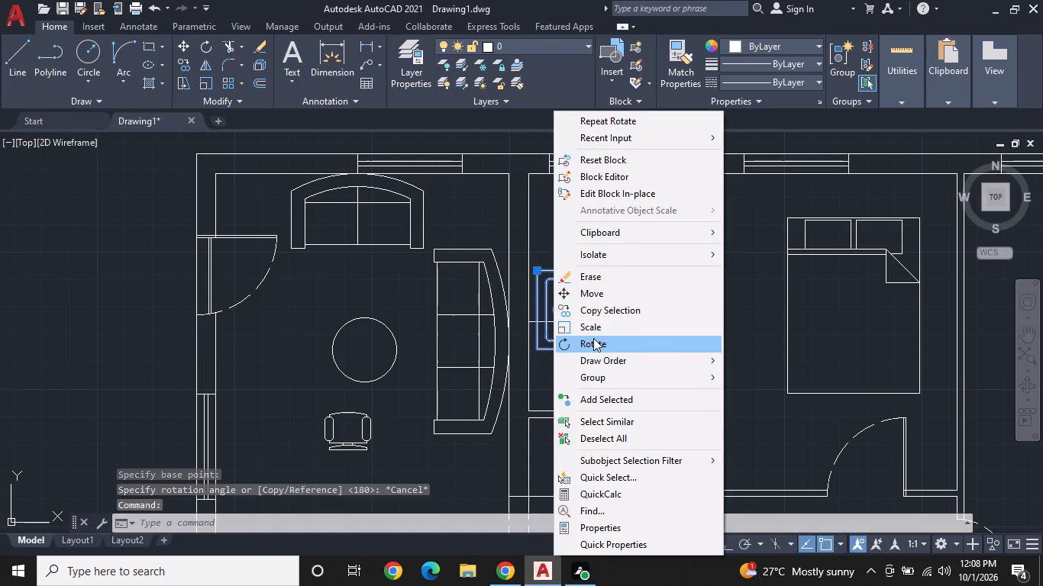
pyautogui.click(593, 338)
pyautogui.click(537, 272)
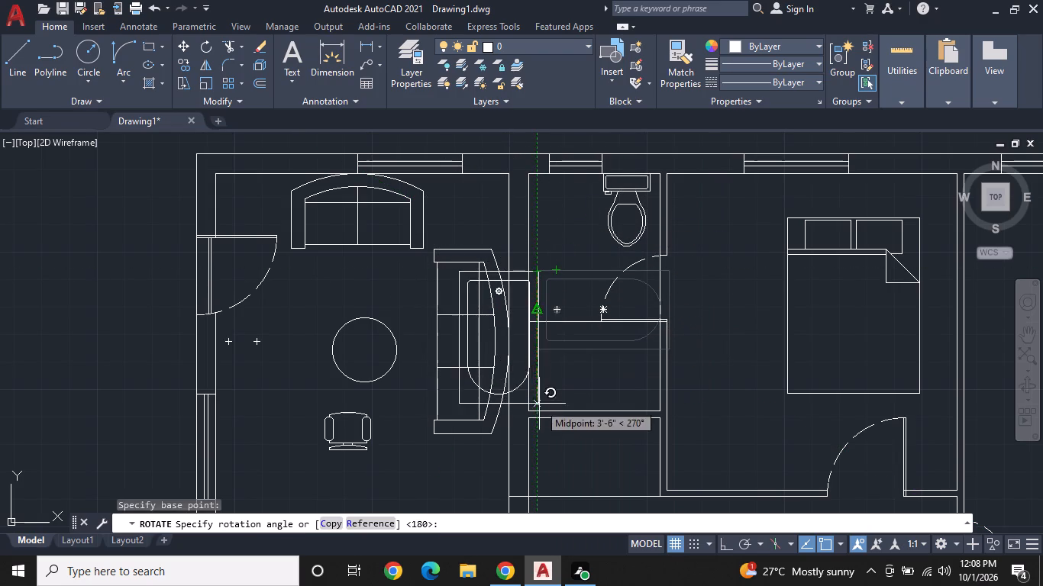
pyautogui.click(538, 450)
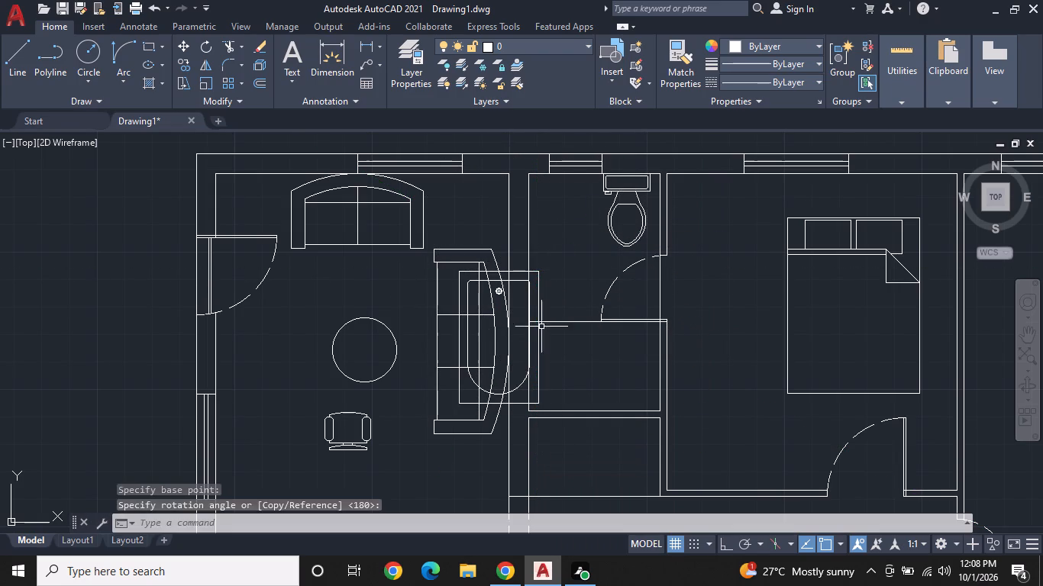
# Move the rotated bathtub by its upper-right corner into the upper bathroom, alongside the west wall.
pyautogui.click(536, 282)
pyautogui.click(540, 272)
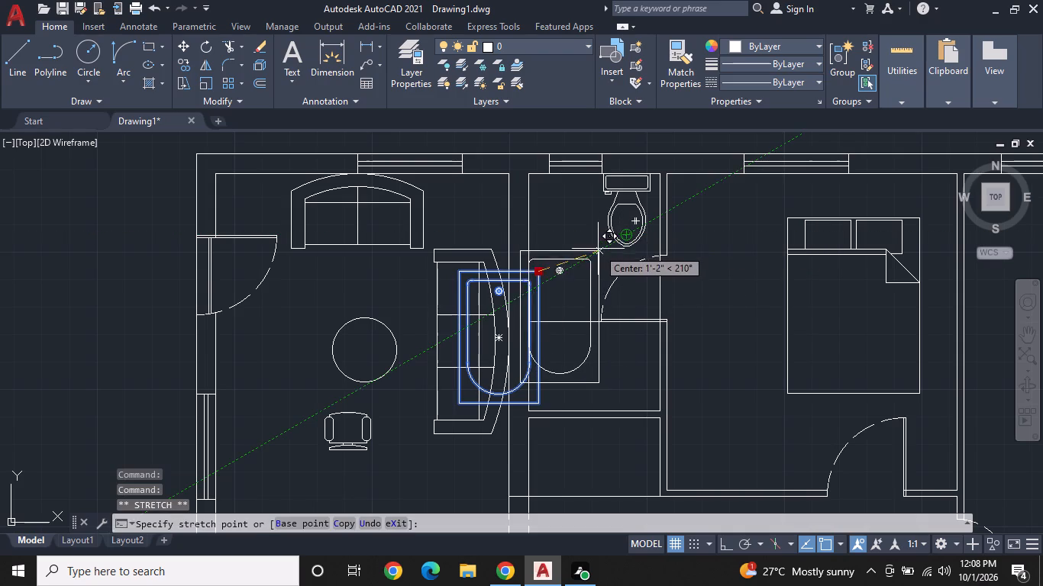
pyautogui.click(607, 249)
# Scale the bathtub down to about half its size from its upper-right corner.
pyautogui.rightClick(595, 255)
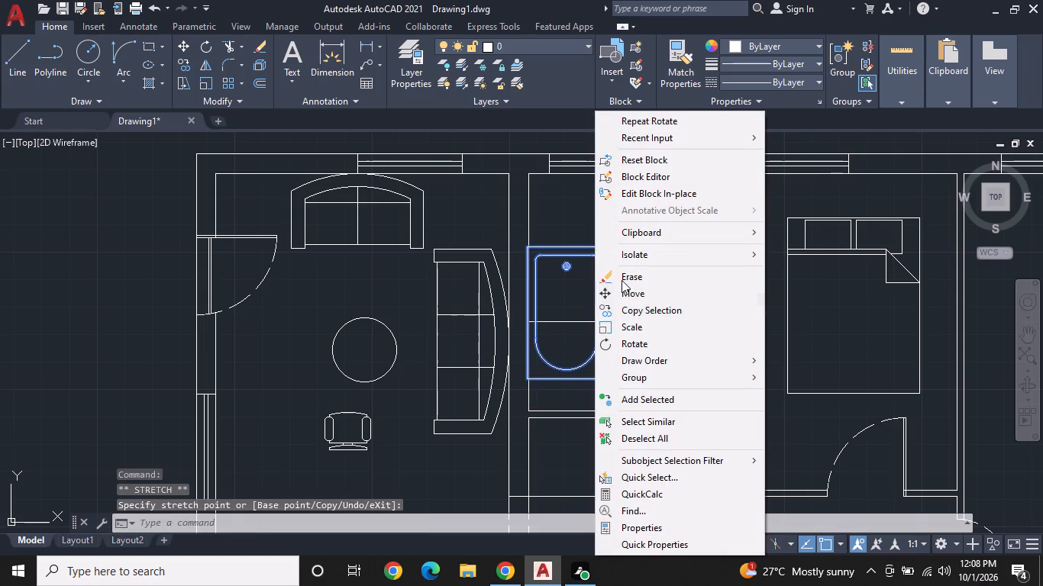
pyautogui.click(629, 320)
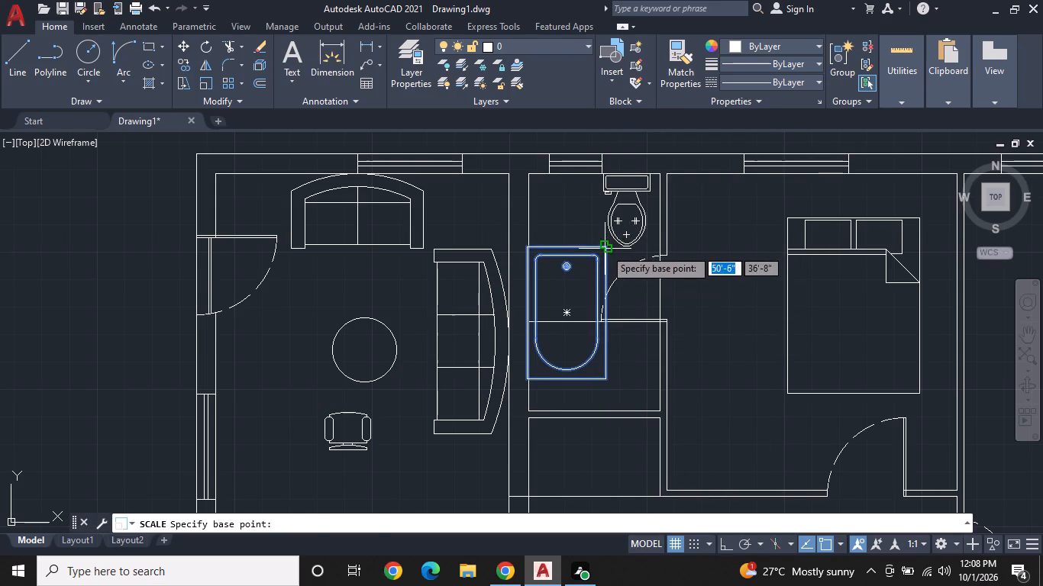
pyautogui.click(605, 249)
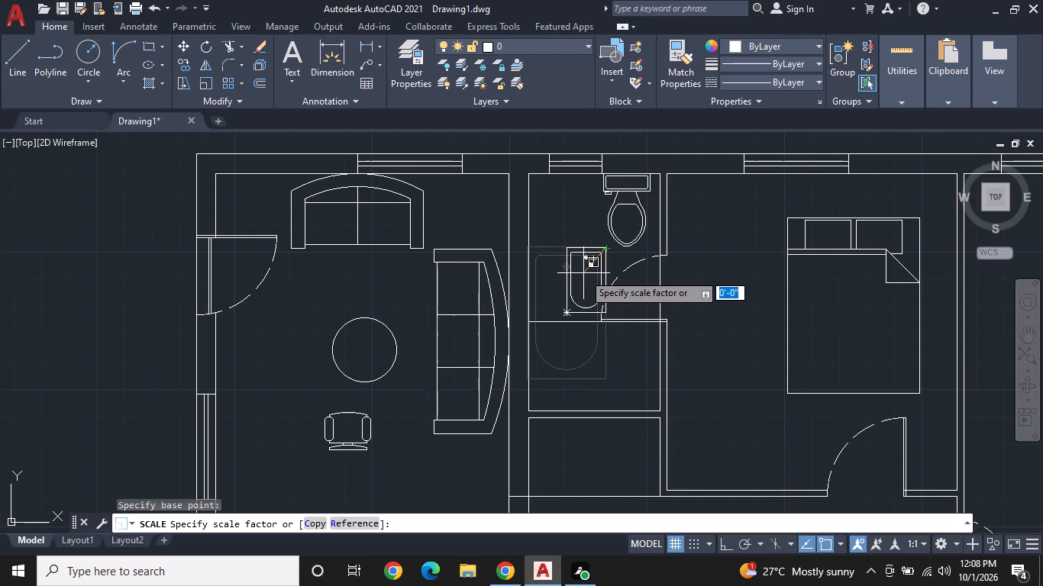
pyautogui.click(583, 273)
# Move the bathtub so its lower-left corner meets the bathroom's west wall at the horizontal line level with the open door leaf.
pyautogui.click(597, 253)
pyautogui.rightClick(597, 253)
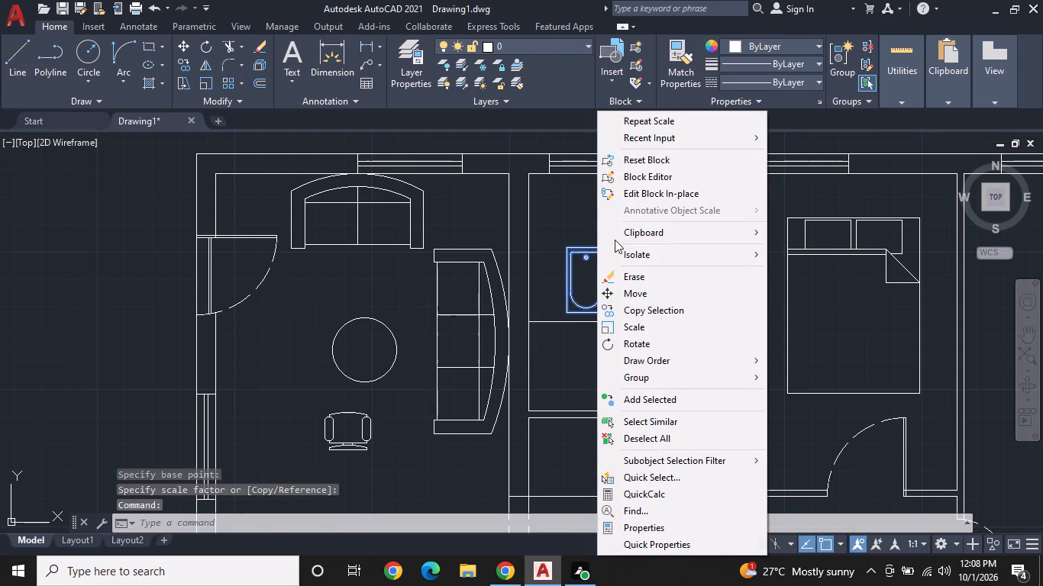
pyautogui.click(619, 295)
pyautogui.scroll(2, 584, 255)
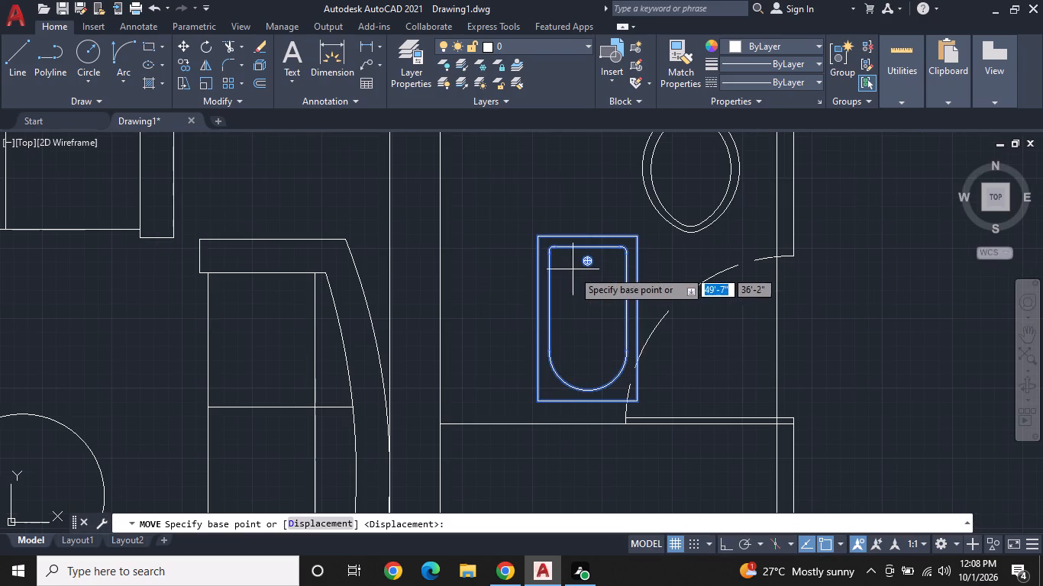
pyautogui.click(534, 398)
pyautogui.click(437, 420)
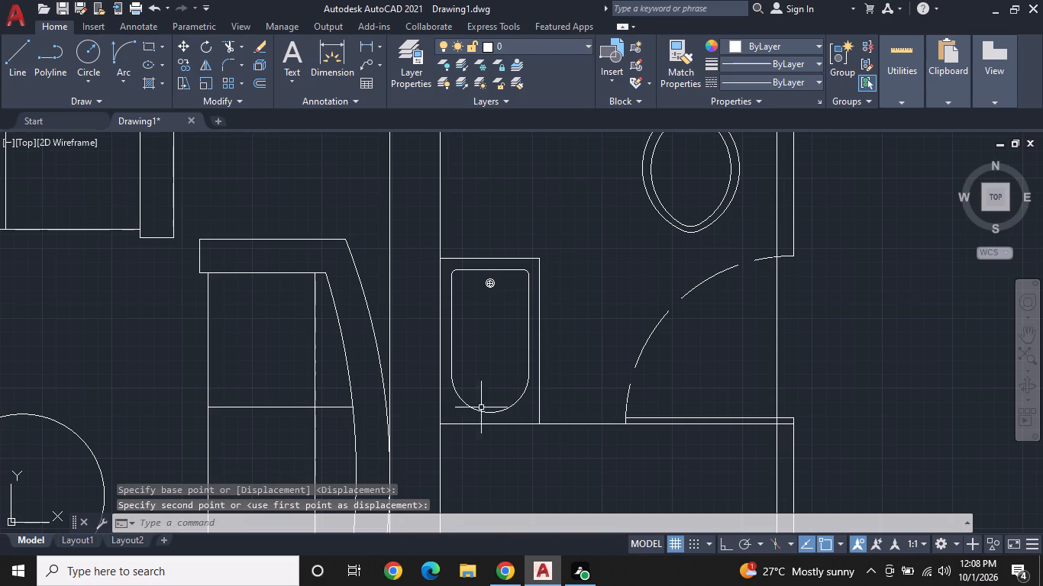
# Rotate the bed in the upper middle bedroom by about 270° about its upper-right corner.
pyautogui.scroll(-1, 571, 341)
pyautogui.moveTo(580, 336); pyautogui.dragTo(428, 317, button='middle')
pyautogui.scroll(-1, 415, 311)
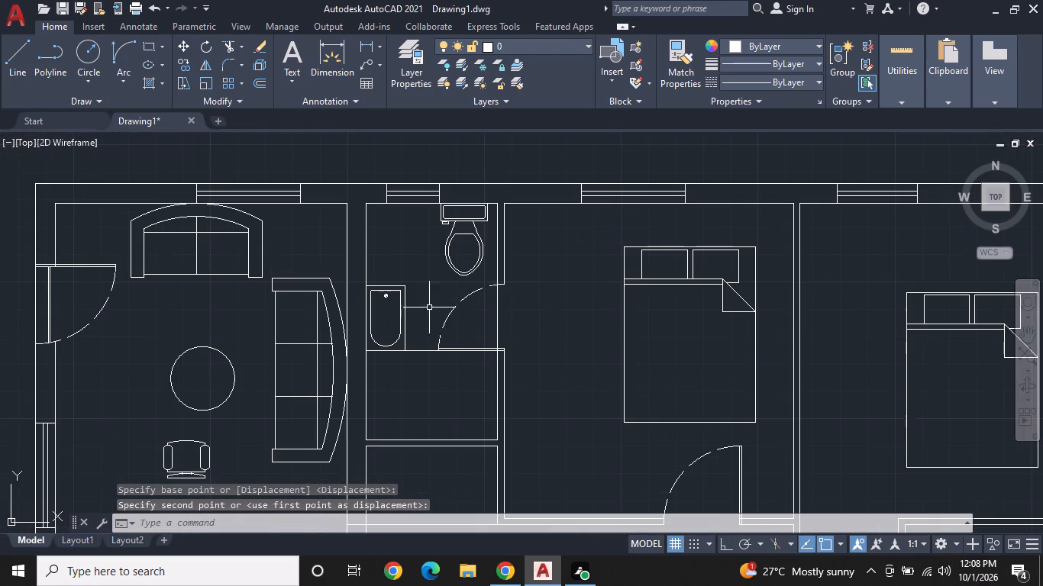
pyautogui.moveTo(579, 333); pyautogui.dragTo(594, 300, button='middle')
pyautogui.moveTo(599, 300); pyautogui.dragTo(508, 304, button='middle')
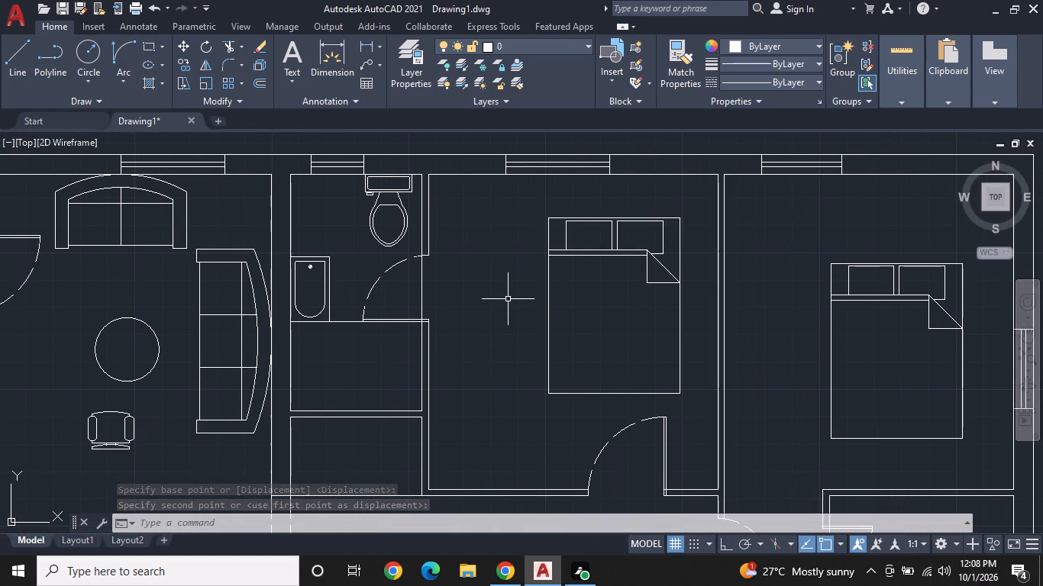
pyautogui.click(621, 225)
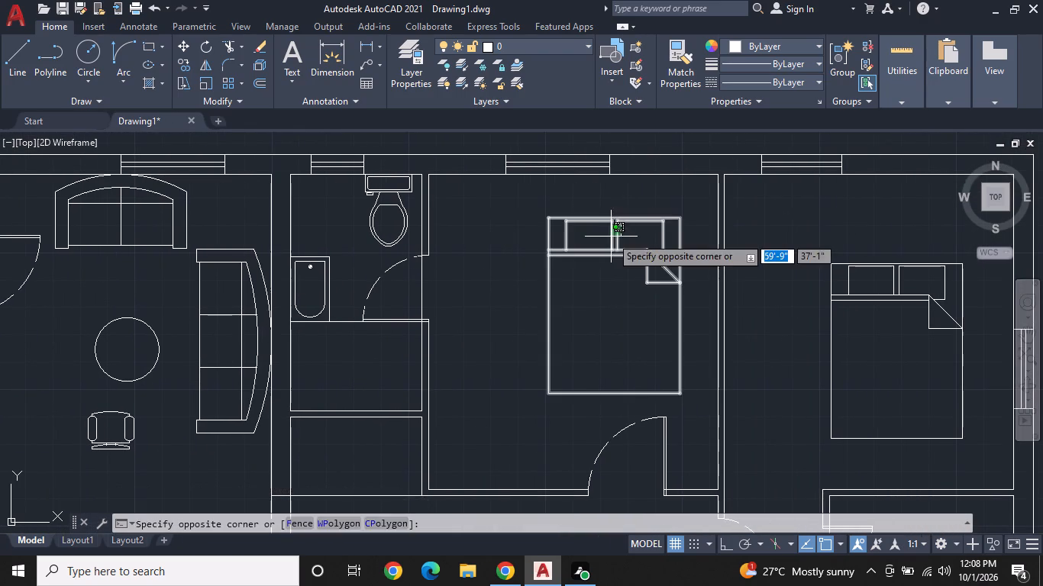
pyautogui.click(602, 243)
pyautogui.rightClick(602, 244)
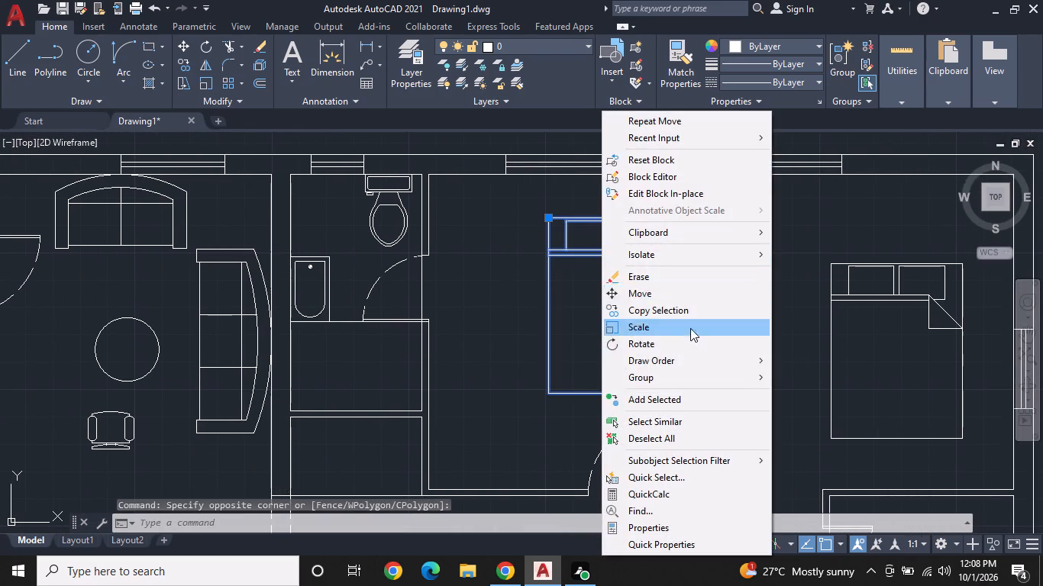
pyautogui.click(683, 343)
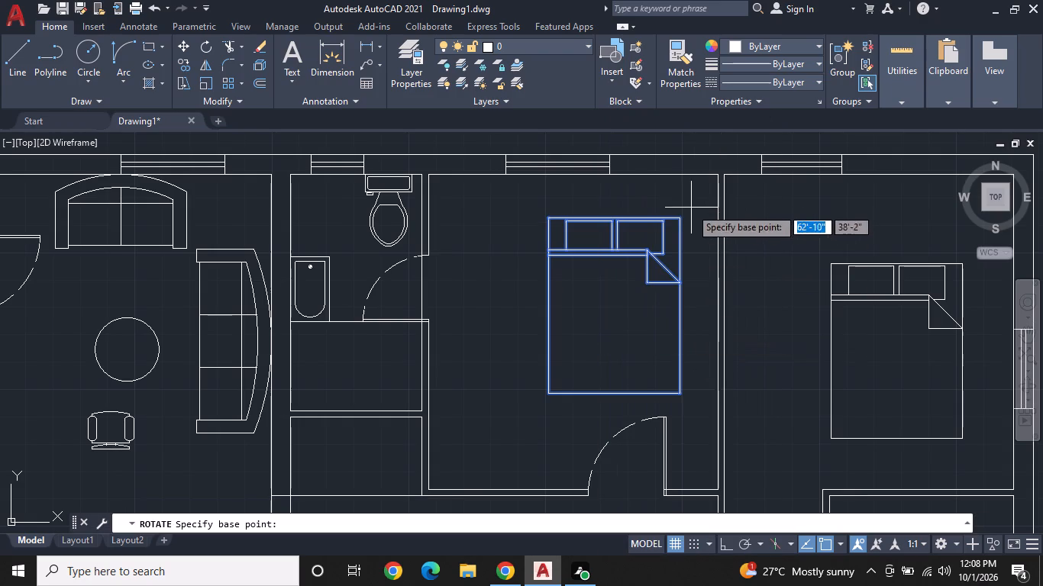
pyautogui.click(680, 219)
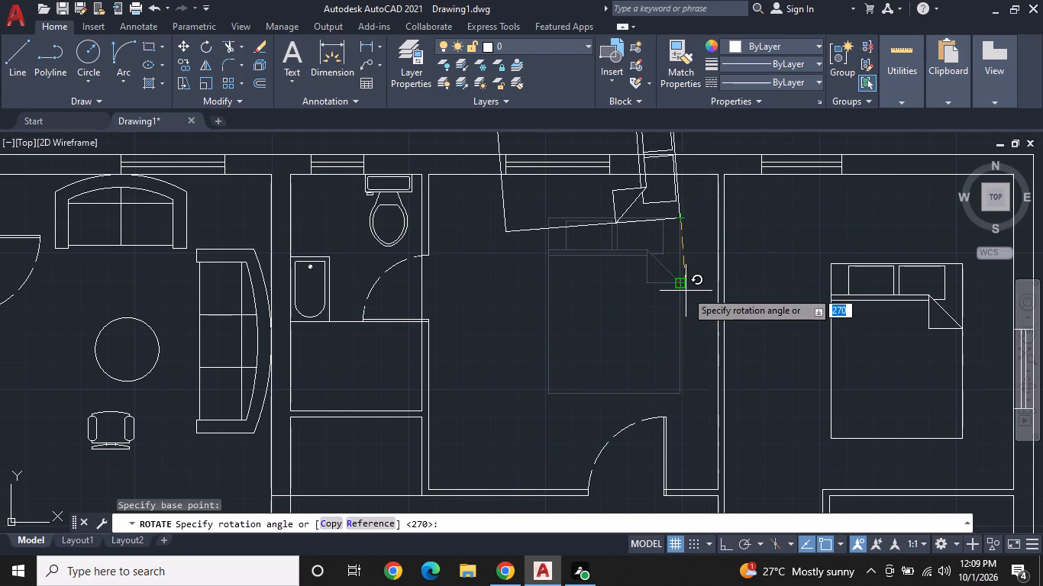
pyautogui.scroll(1, 673, 299)
pyautogui.moveTo(673, 301); pyautogui.dragTo(651, 419, button='middle')
pyautogui.scroll(-2, 651, 419)
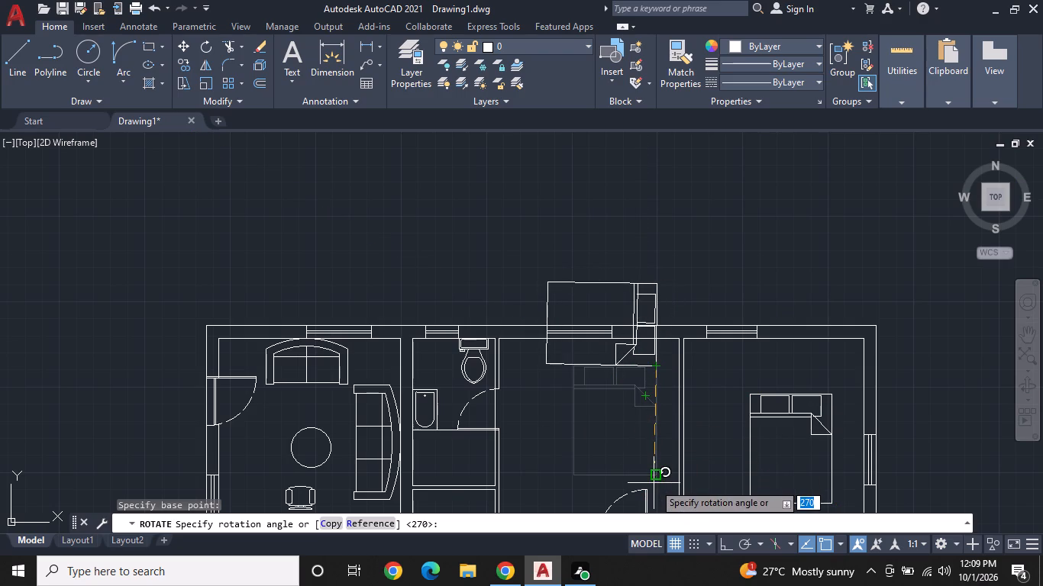
pyautogui.moveTo(653, 446); pyautogui.dragTo(683, 394, button='middle')
pyautogui.scroll(-1, 683, 391)
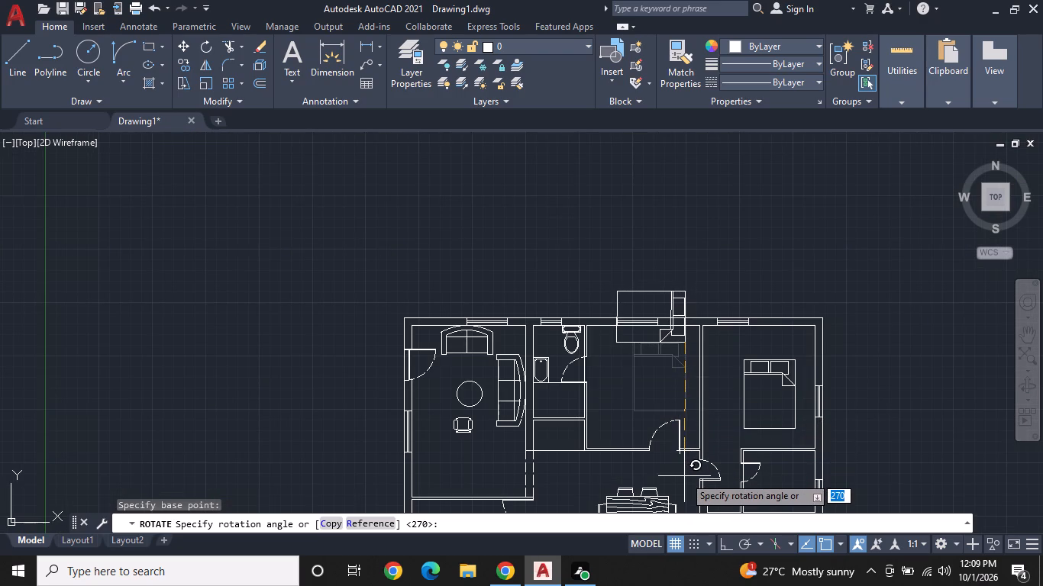
pyautogui.click(684, 476)
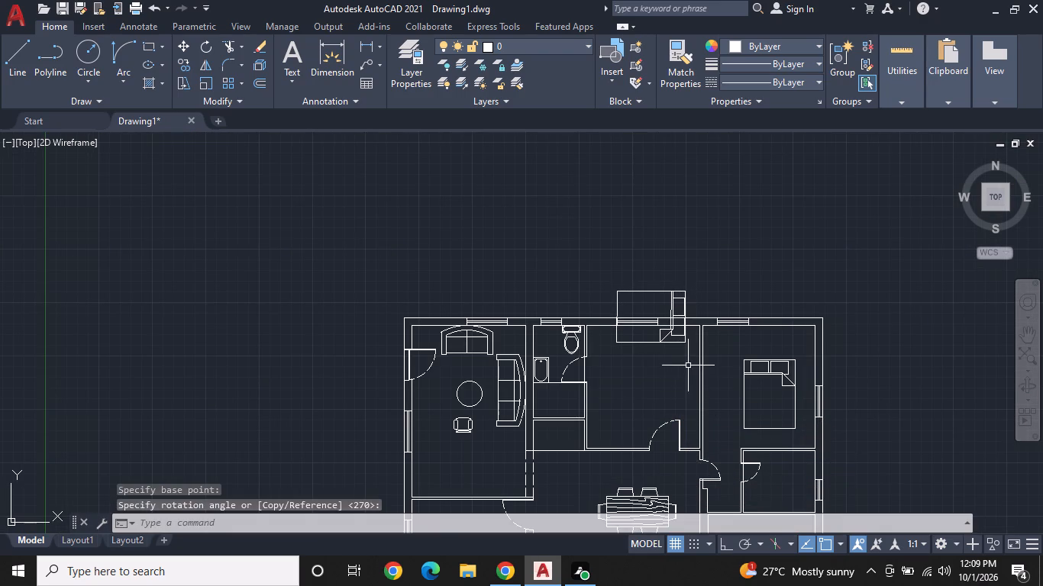
# Move the rotated bed by its upper-right corner into the upper middle bedroom, with its headboard against the east wall.
pyautogui.moveTo(688, 380); pyautogui.dragTo(684, 435, button='middle')
pyautogui.scroll(1, 680, 417)
pyautogui.click(657, 372)
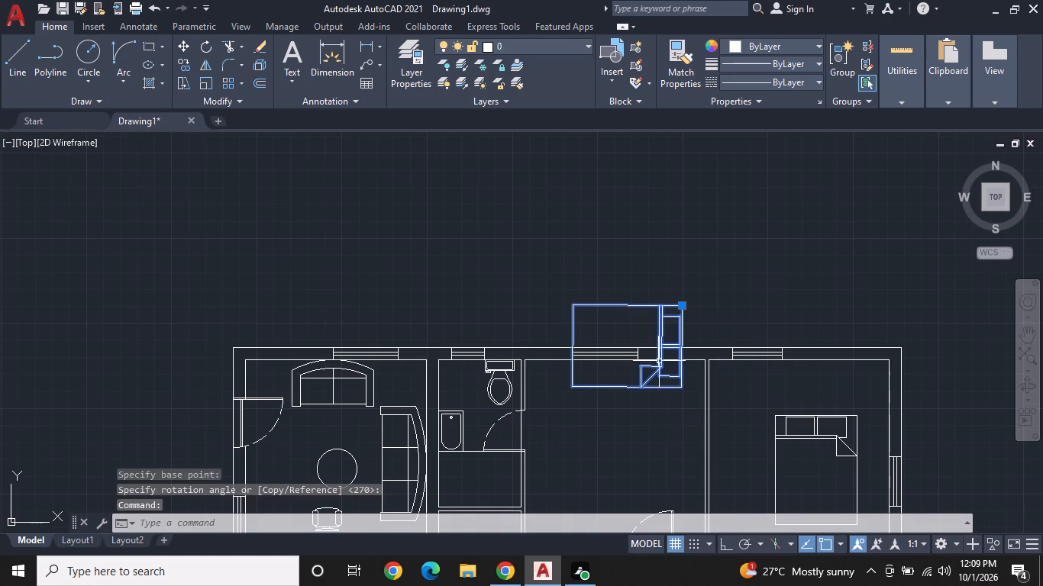
pyautogui.click(682, 306)
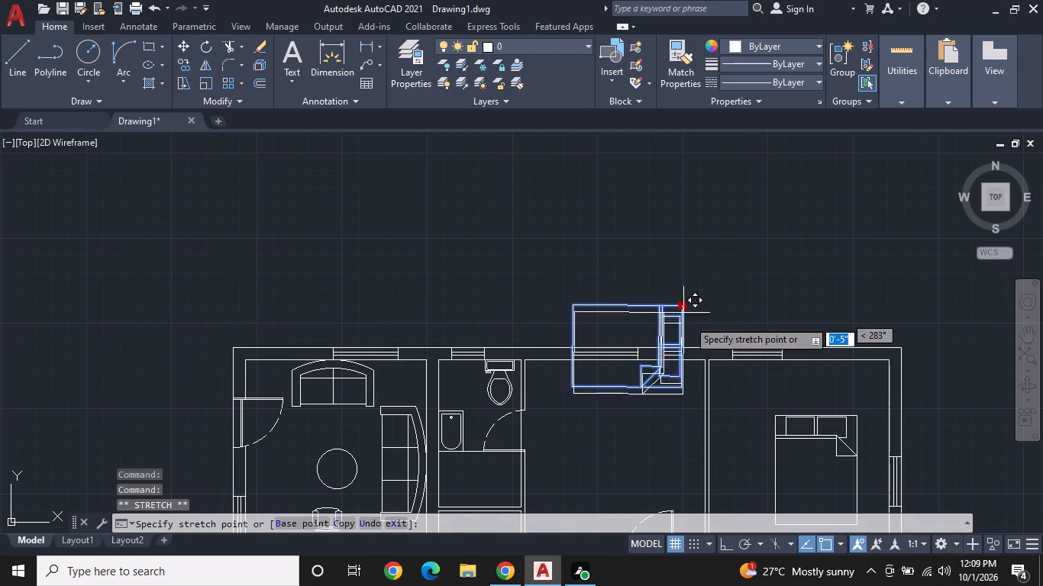
pyautogui.moveTo(687, 396); pyautogui.dragTo(689, 368, button='middle')
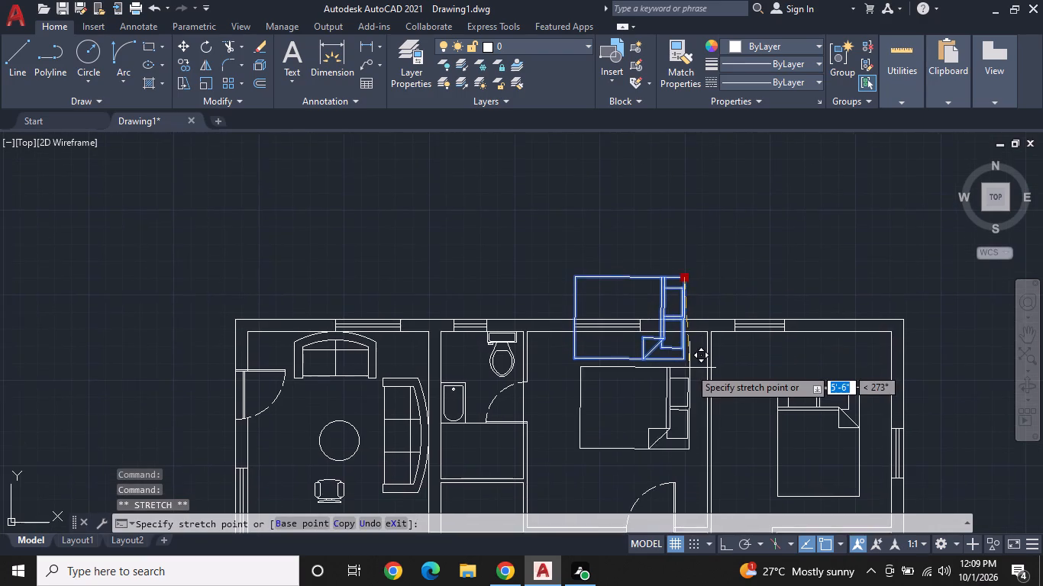
pyautogui.scroll(-1, 689, 369)
pyautogui.scroll(2, 699, 369)
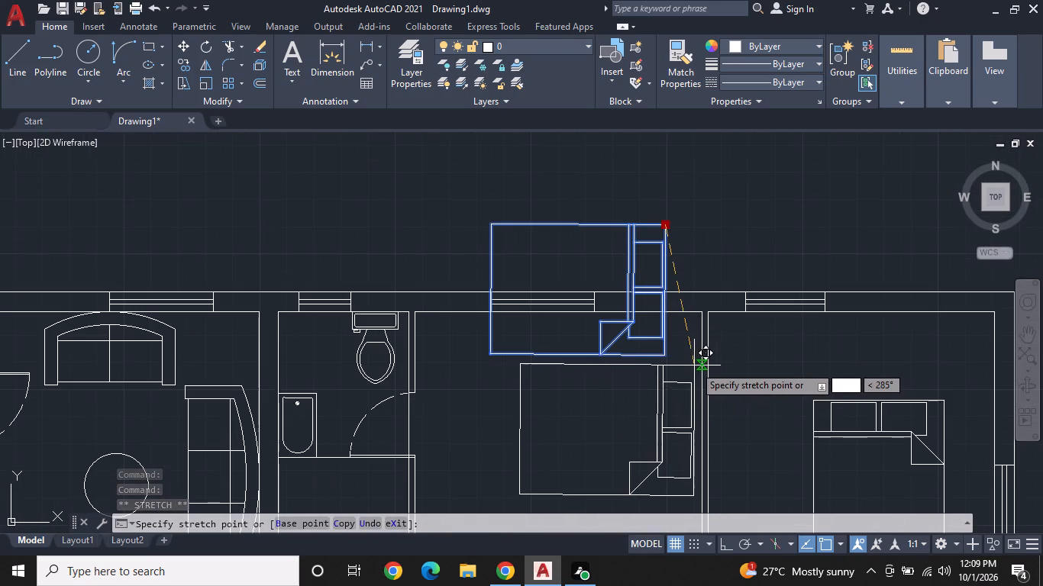
pyautogui.click(702, 364)
pyautogui.scroll(-2, 712, 364)
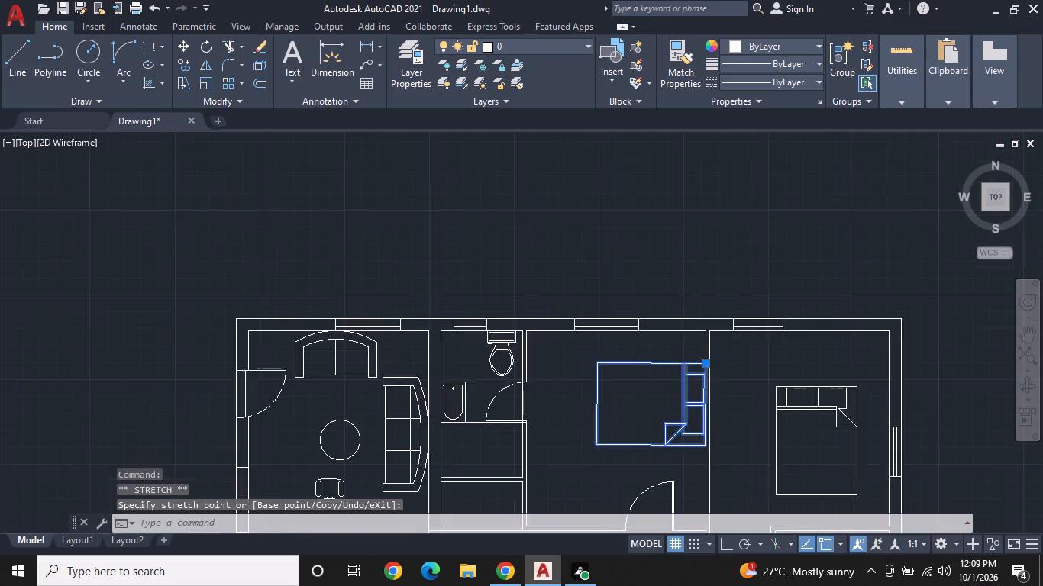
pyautogui.rightClick(745, 379)
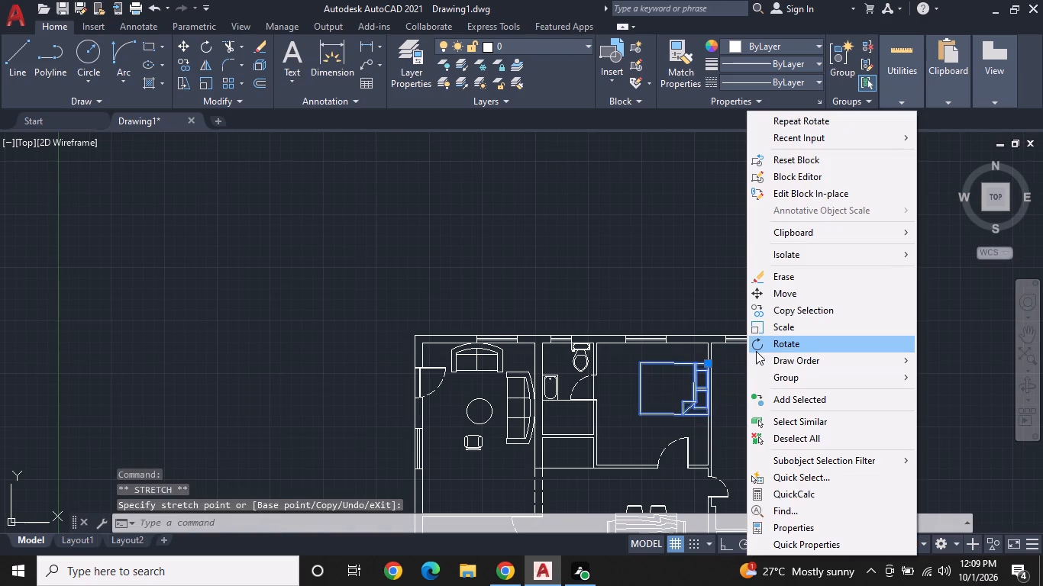
pyautogui.press('Escape')
pyautogui.press('Escape')
pyautogui.press('Escape')
# Turn Ortho on and rotate the northeast bedroom's bed by 270° about its upper-right corner.
pyautogui.moveTo(712, 386); pyautogui.dragTo(701, 340, button='middle')
pyautogui.click(687, 341)
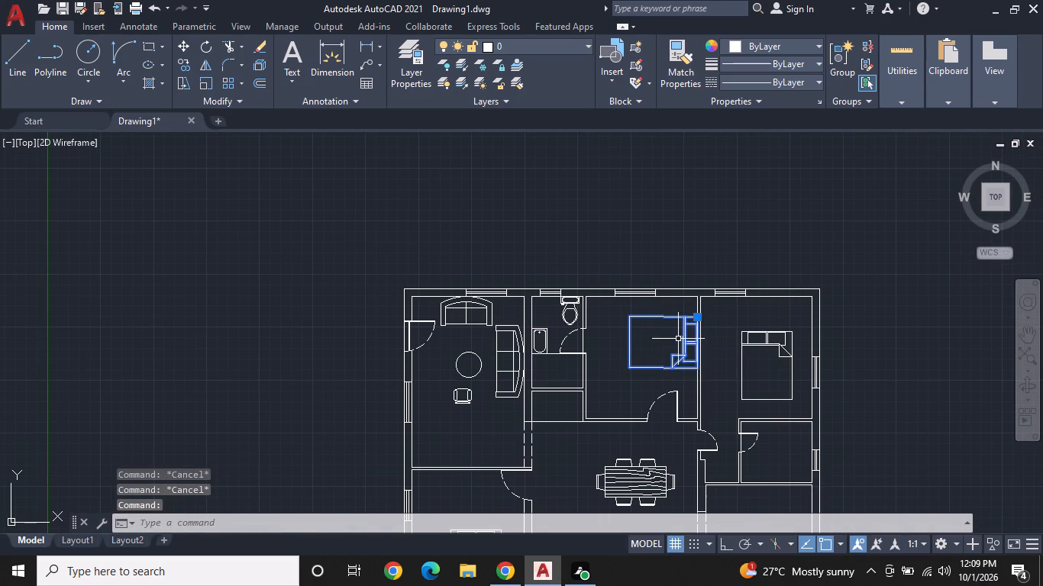
pyautogui.press('F8')
pyautogui.press('F8')
pyautogui.press('F8')
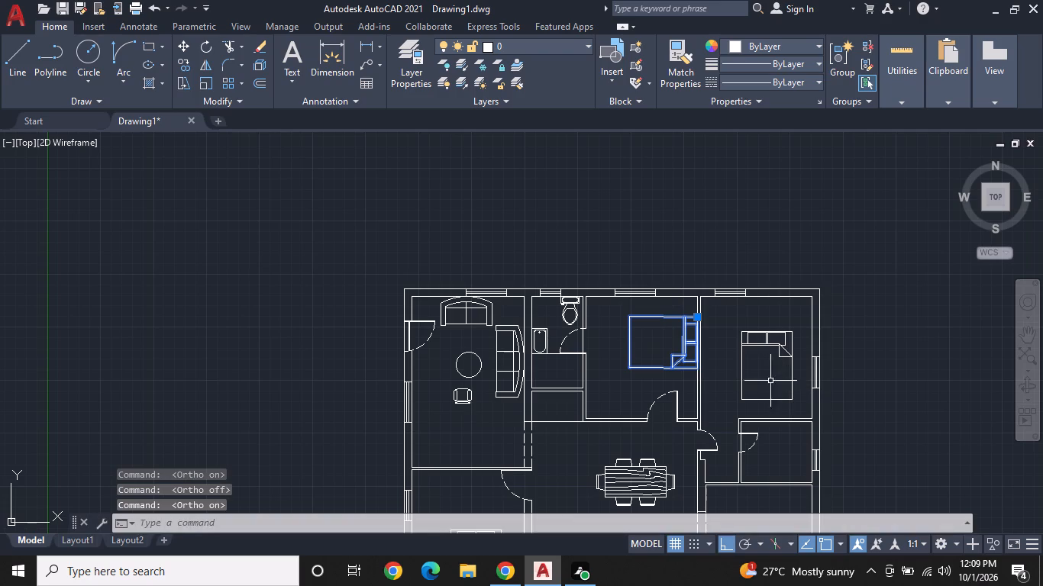
pyautogui.press('Escape')
pyautogui.press('Escape')
pyautogui.press('Escape')
pyautogui.click(754, 344)
pyautogui.rightClick(754, 344)
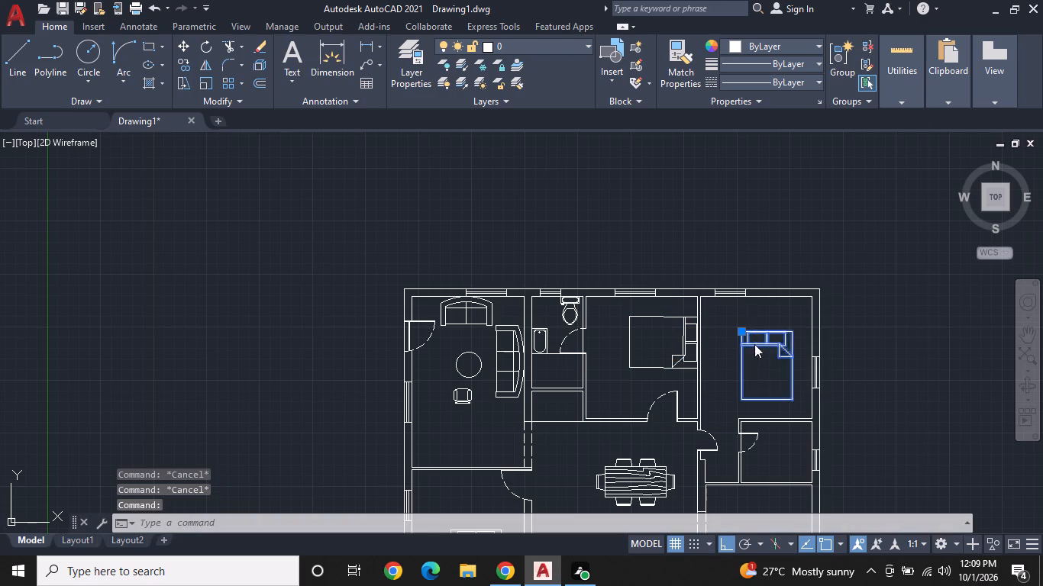
pyautogui.click(789, 345)
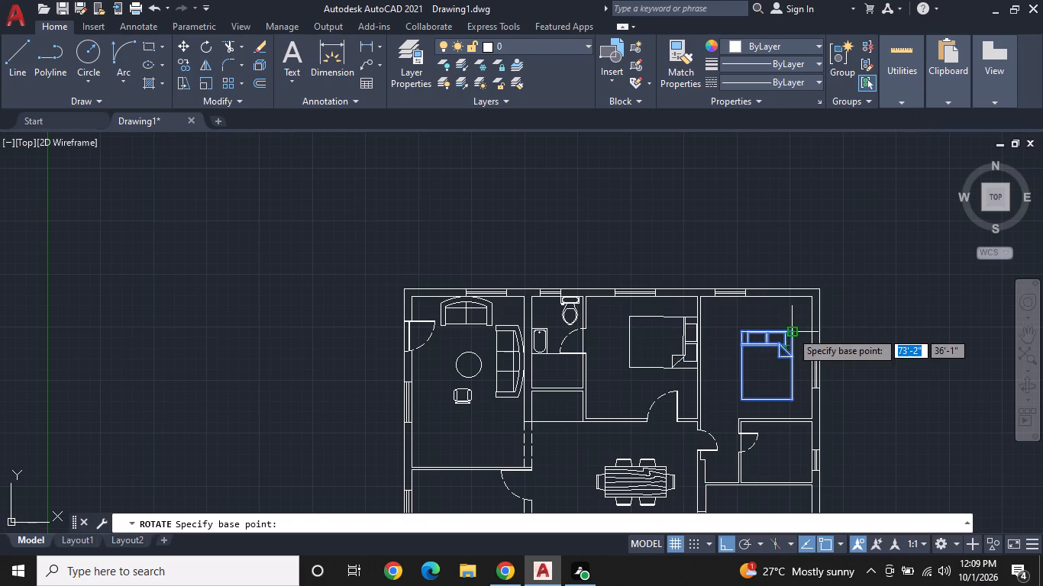
pyautogui.click(793, 331)
pyautogui.click(783, 383)
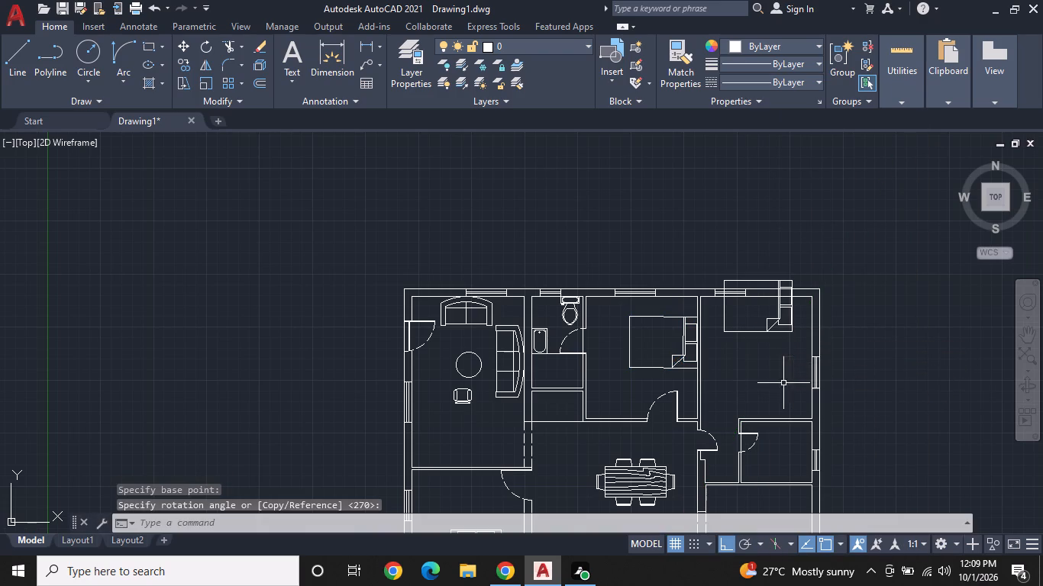
# Move the rotated bed by its upper-right corner into the northeast bedroom, with its headboard against the east wall.
pyautogui.click(789, 310)
pyautogui.click(786, 328)
pyautogui.rightClick(786, 328)
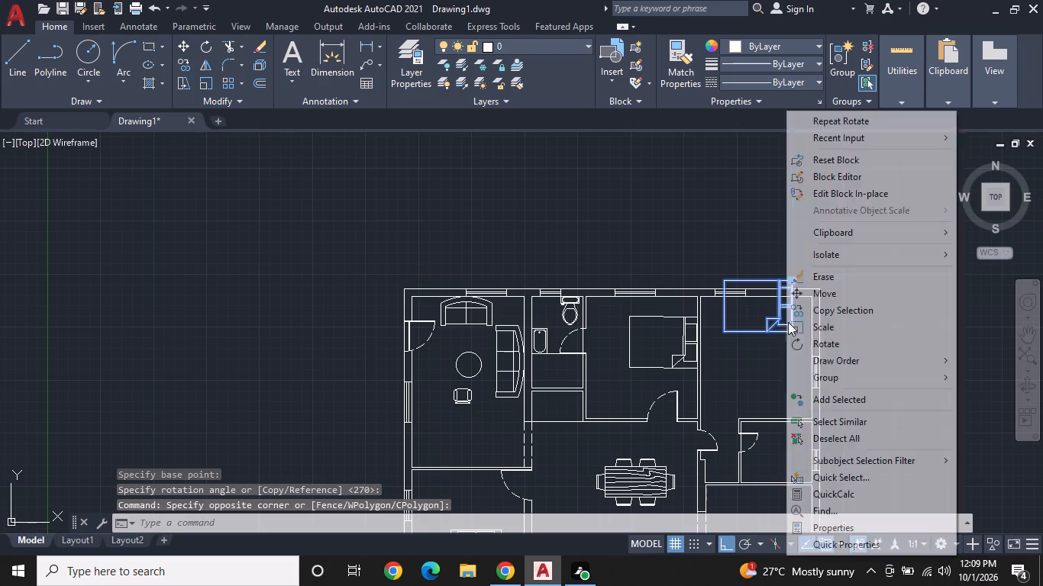
pyautogui.click(764, 319)
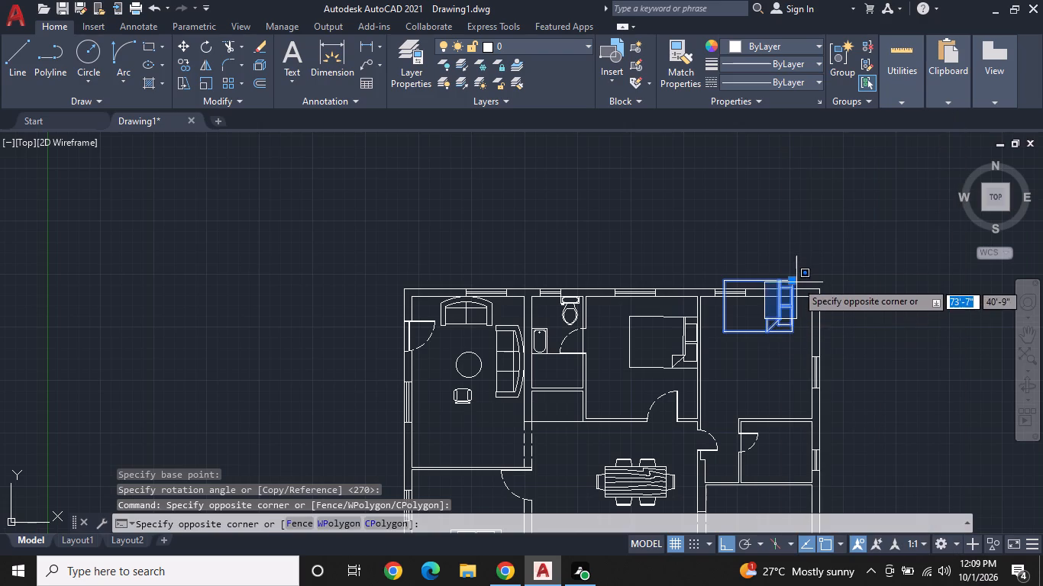
pyautogui.click(796, 281)
pyautogui.click(794, 280)
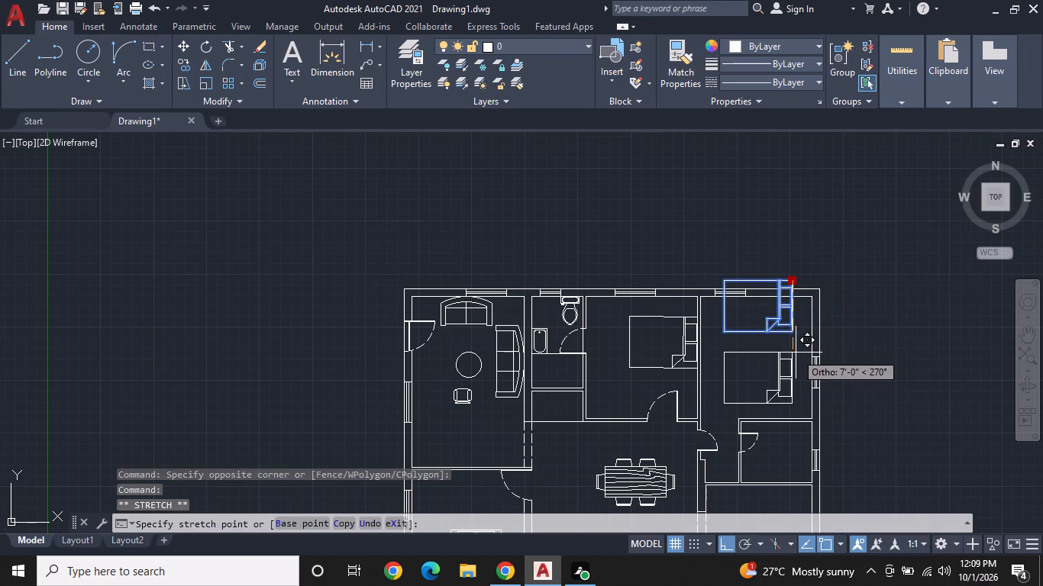
pyautogui.click(809, 333)
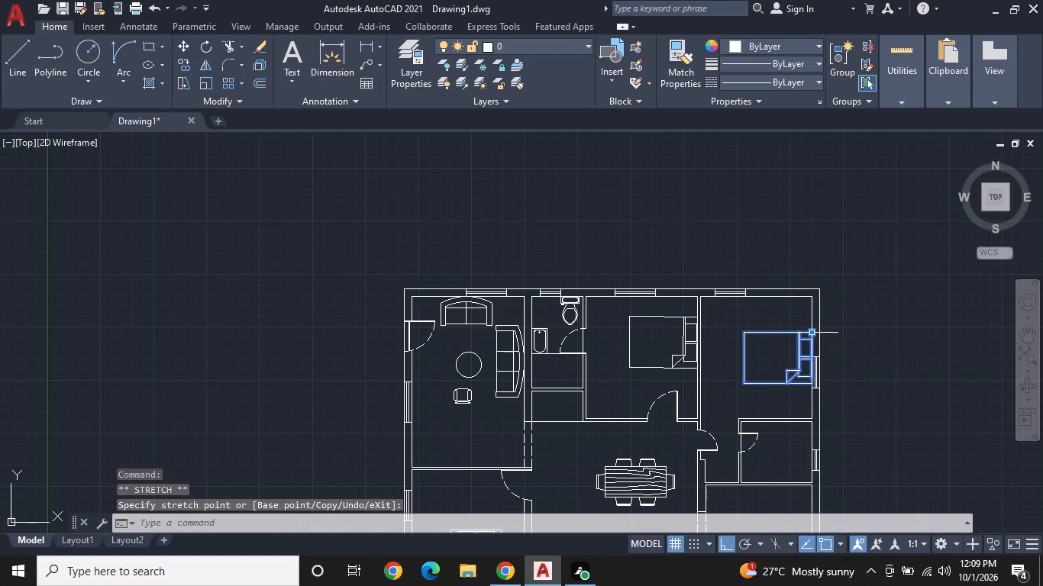
pyautogui.press('Escape')
# Rotate the bed in the southwest bedroom by 180° about its upper-left corner.
pyautogui.moveTo(841, 423); pyautogui.dragTo(846, 378, button='middle')
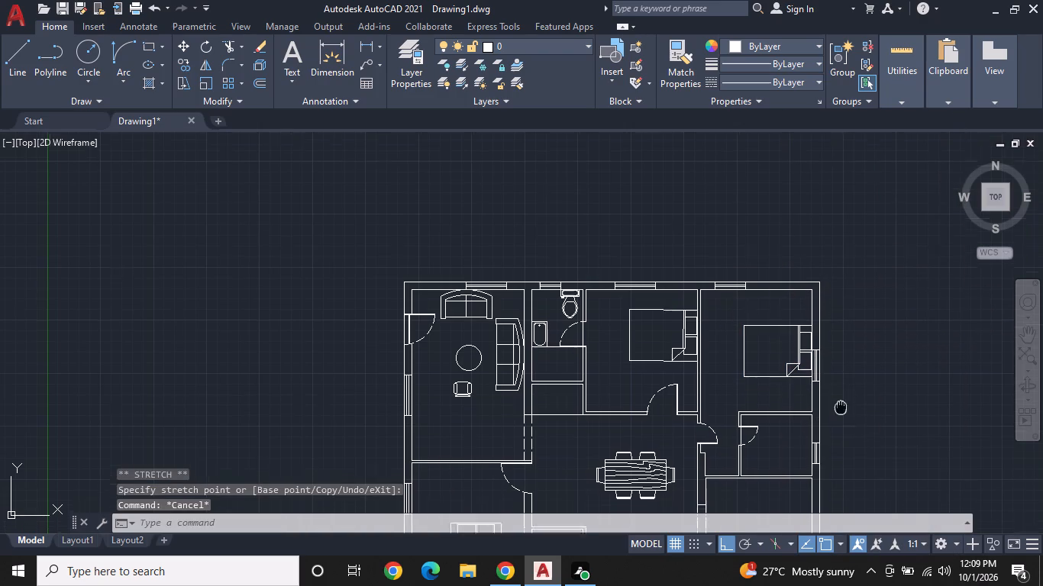
pyautogui.moveTo(846, 378); pyautogui.dragTo(910, 288, button='middle')
pyautogui.moveTo(655, 448); pyautogui.dragTo(768, 382, button='middle')
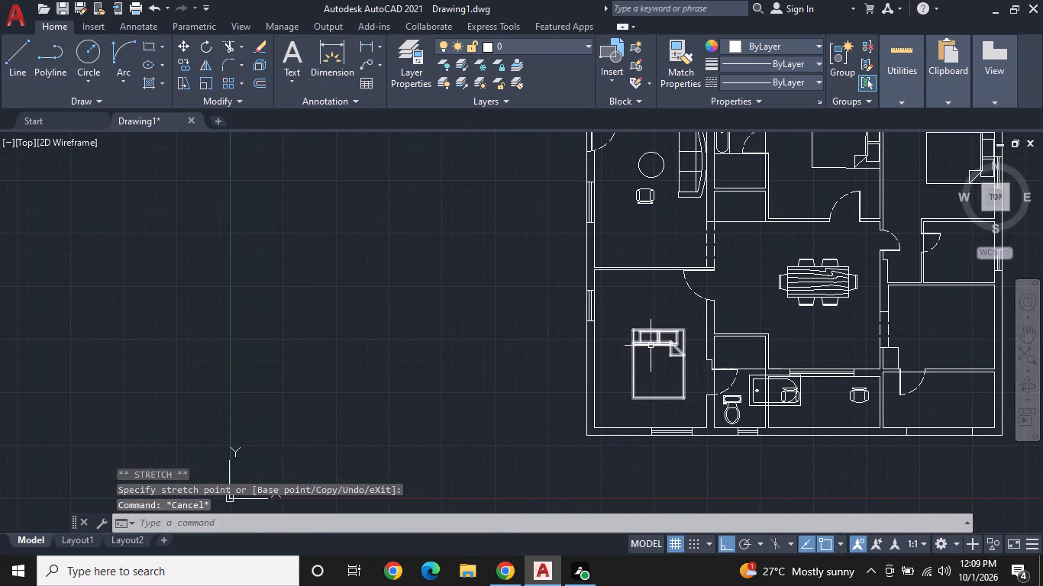
pyautogui.click(650, 346)
pyautogui.rightClick(648, 343)
pyautogui.click(721, 346)
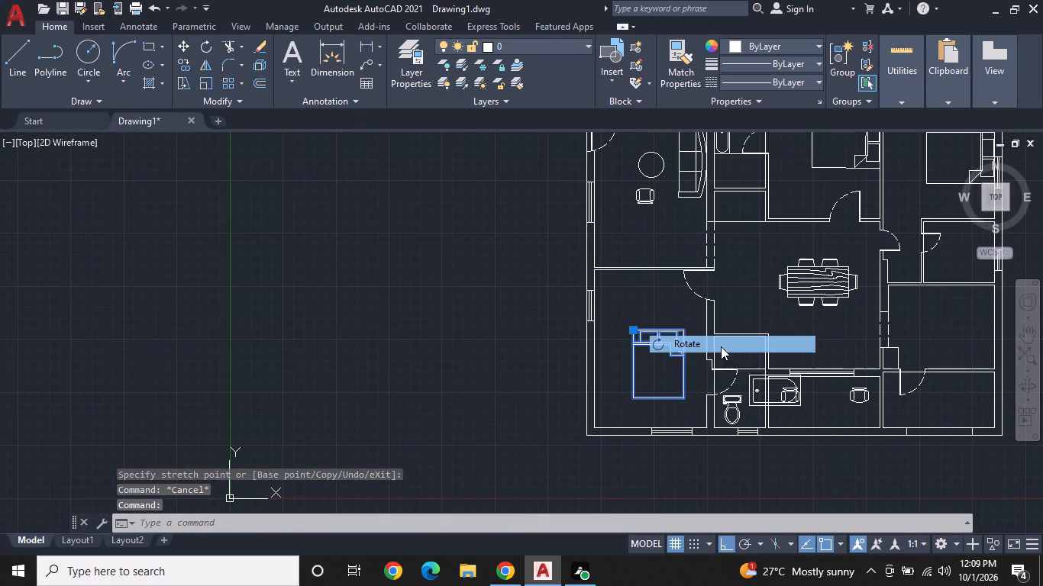
pyautogui.scroll(2, 631, 327)
pyautogui.click(638, 336)
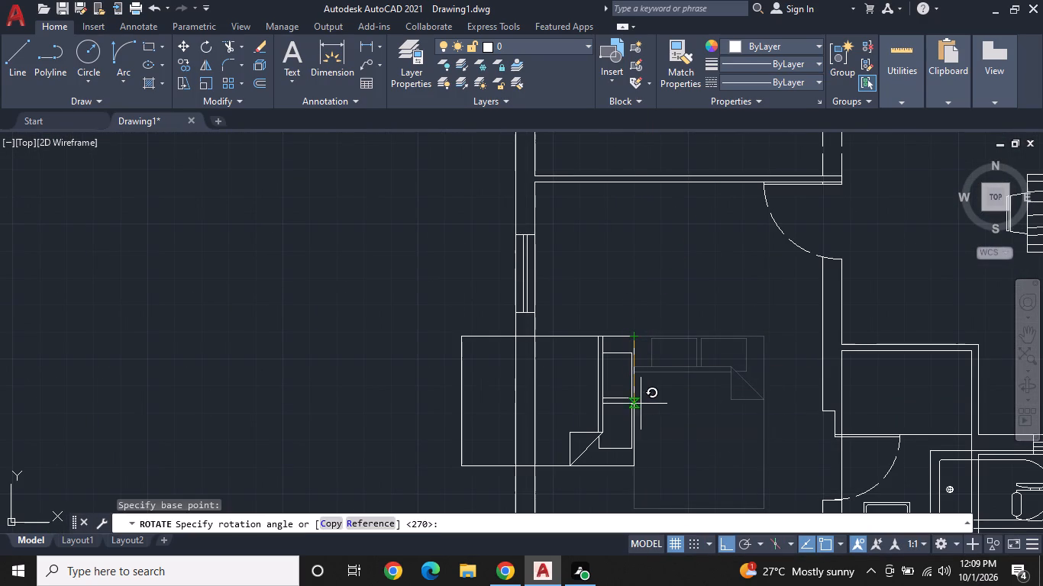
pyautogui.click(611, 325)
# Turn Ortho off and move the southwest bedroom's bed by its lower-right corner into the room, clear of the walls.
pyautogui.click(622, 309)
pyautogui.click(603, 320)
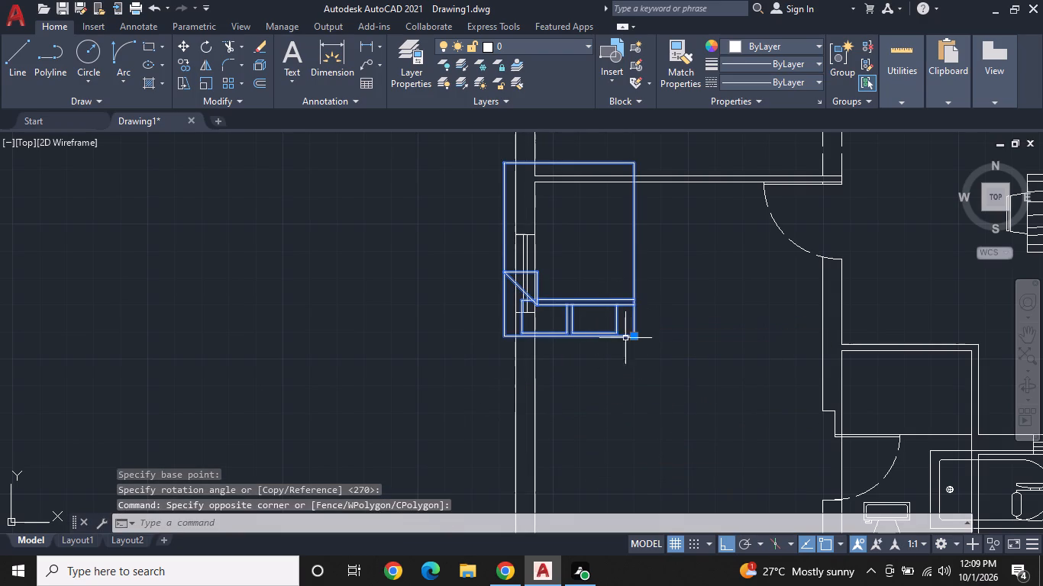
pyautogui.click(635, 333)
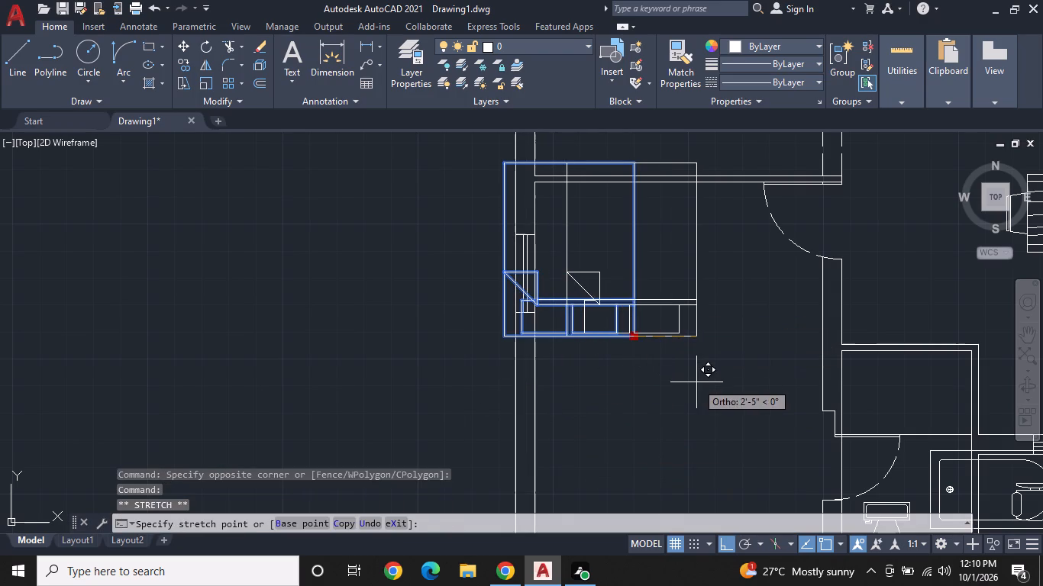
pyautogui.press('F8')
pyautogui.scroll(-1, 683, 359)
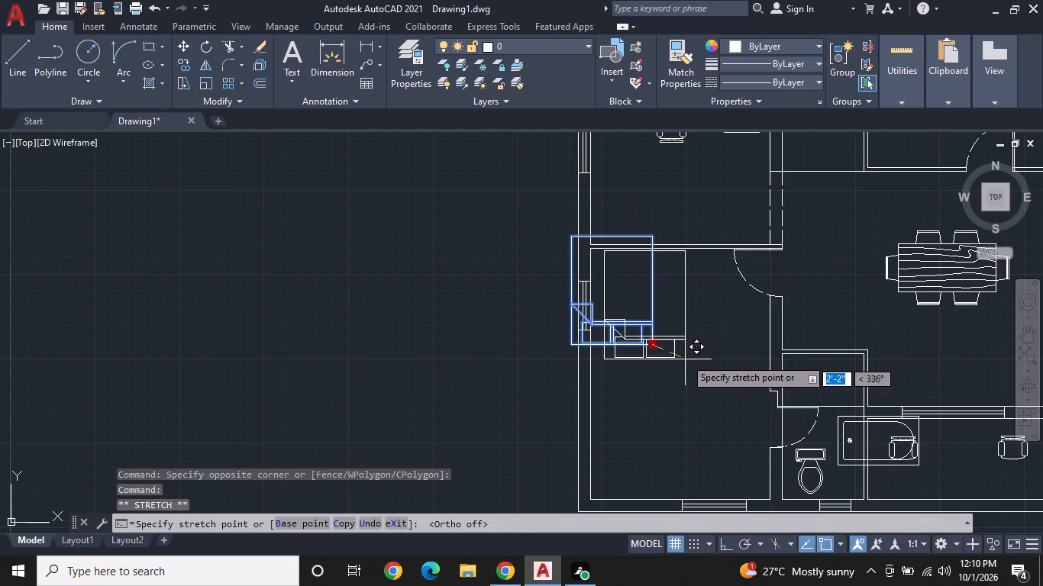
pyautogui.moveTo(685, 350); pyautogui.dragTo(689, 304, button='middle')
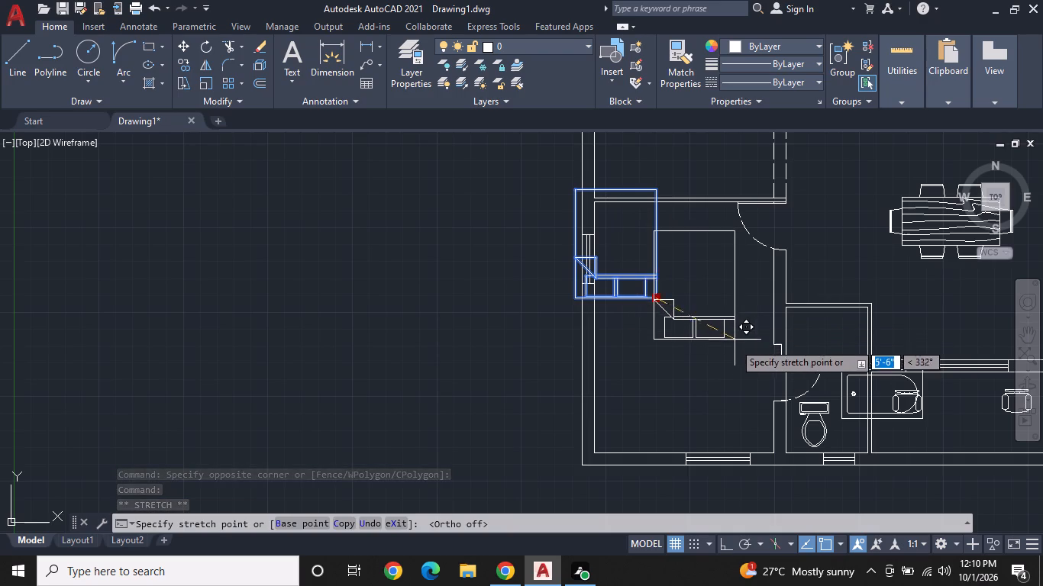
pyautogui.click(731, 356)
# Rotate the southwest bedroom's bed by 270° about its lower-right corner, with Ortho on.
pyautogui.moveTo(702, 371); pyautogui.dragTo(686, 388, button='right')
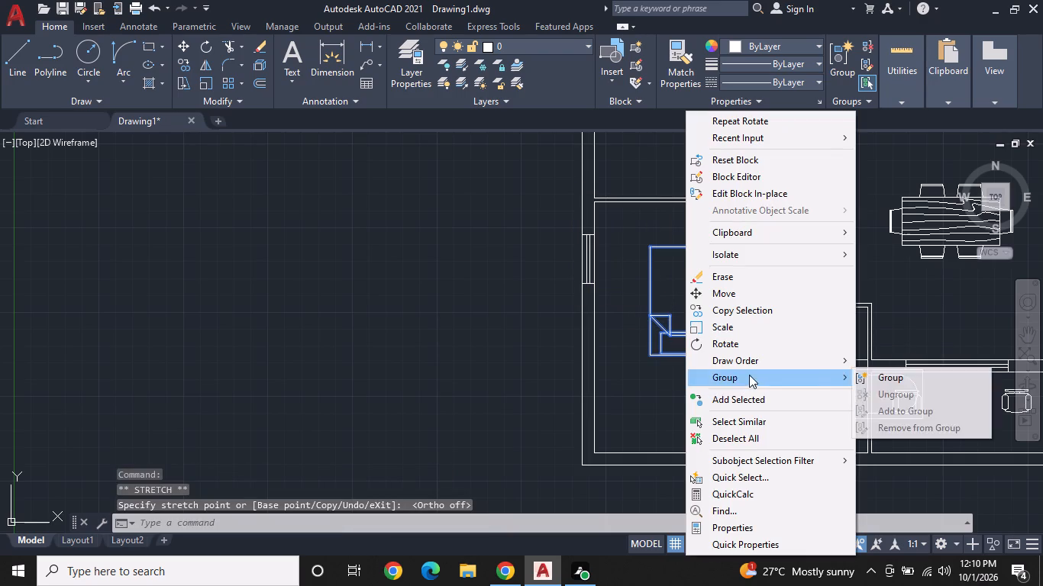
pyautogui.click(757, 343)
pyautogui.click(733, 356)
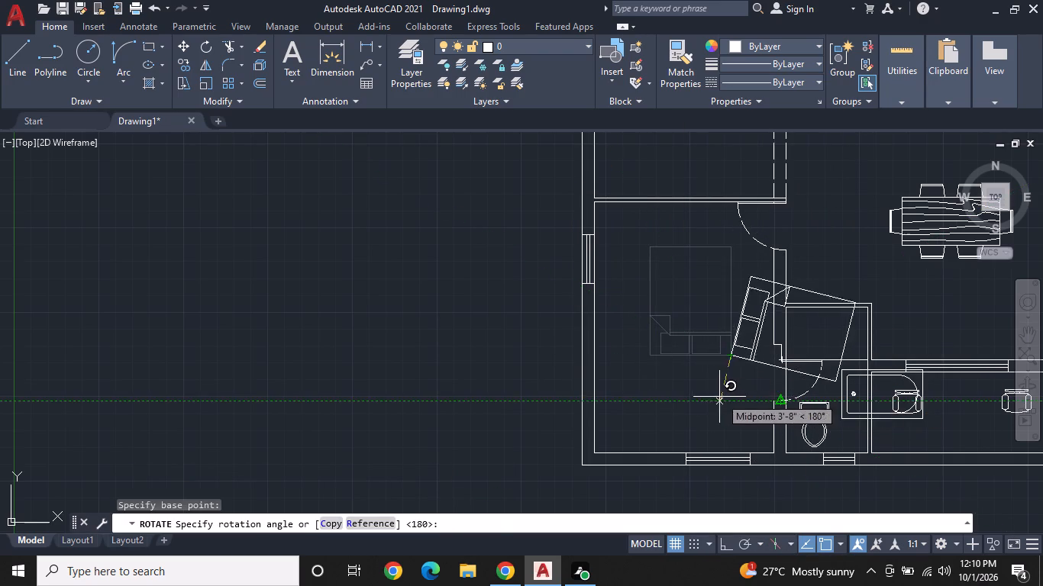
pyautogui.press('F8')
pyautogui.click(715, 397)
# Turn Ortho off and move the southwest bedroom's bed so its headboard sits against the west wall, below the window.
pyautogui.click(744, 340)
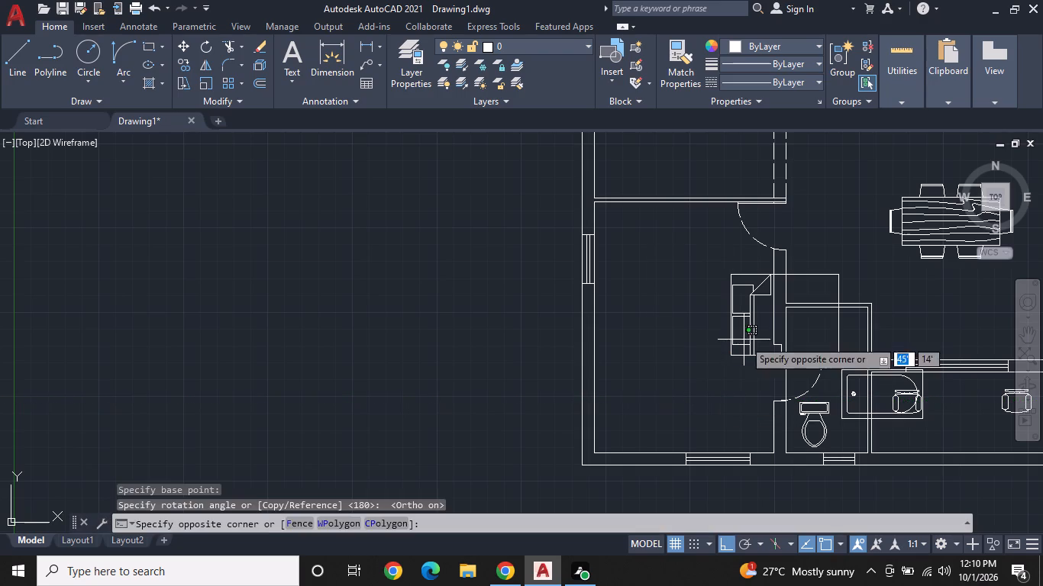
pyautogui.click(726, 352)
pyautogui.doubleClick(732, 353)
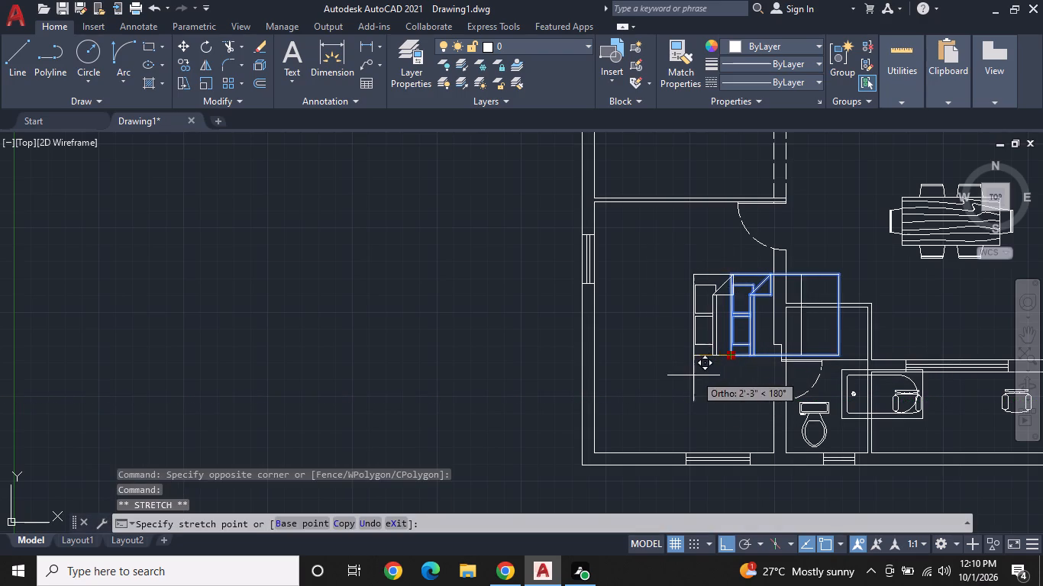
pyautogui.press('F8')
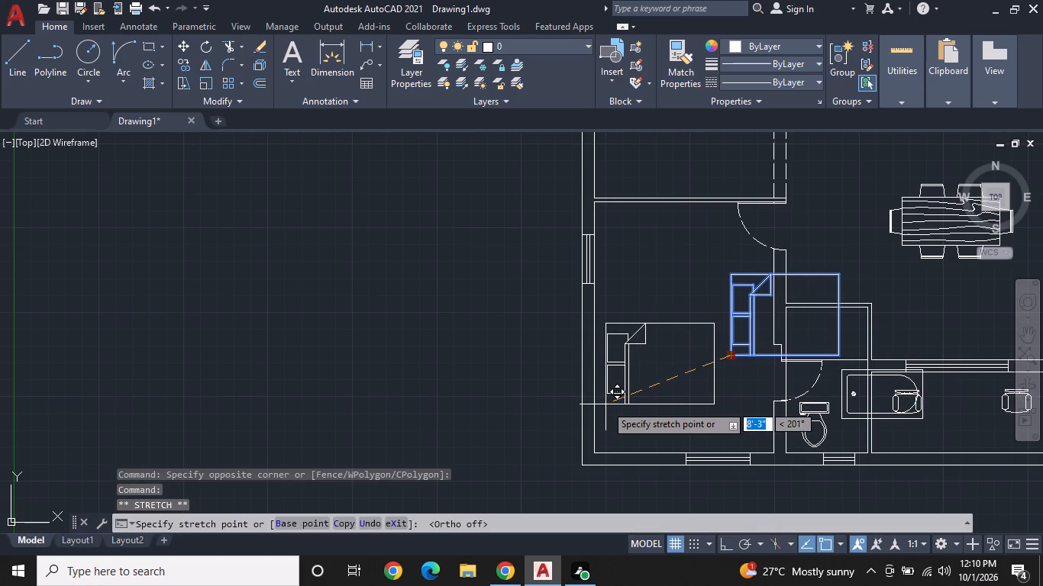
pyautogui.click(605, 396)
pyautogui.click(605, 396)
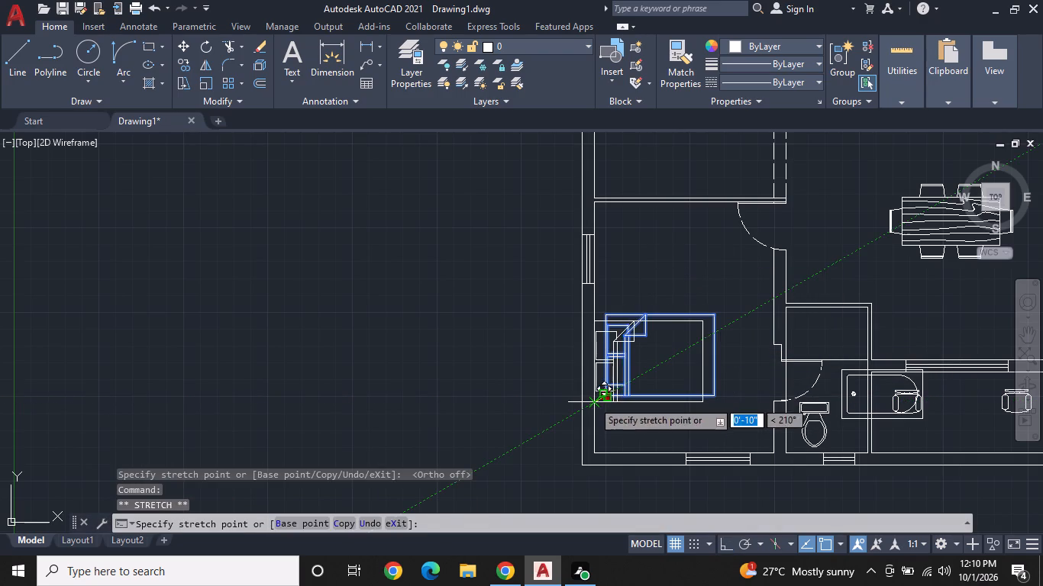
pyautogui.doubleClick(593, 401)
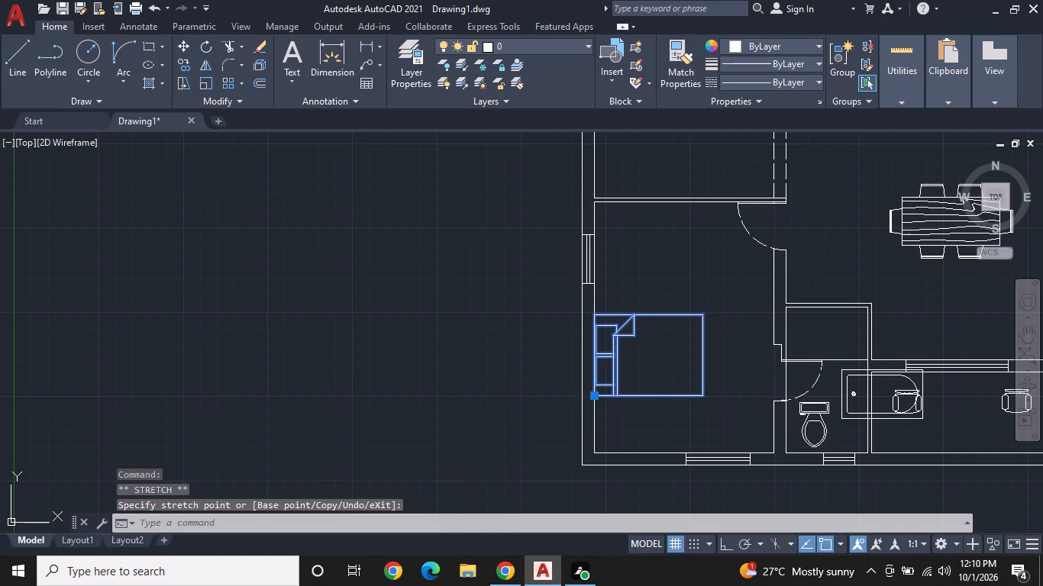
pyautogui.press('Escape')
pyautogui.scroll(-1, 670, 391)
pyautogui.press('Escape')
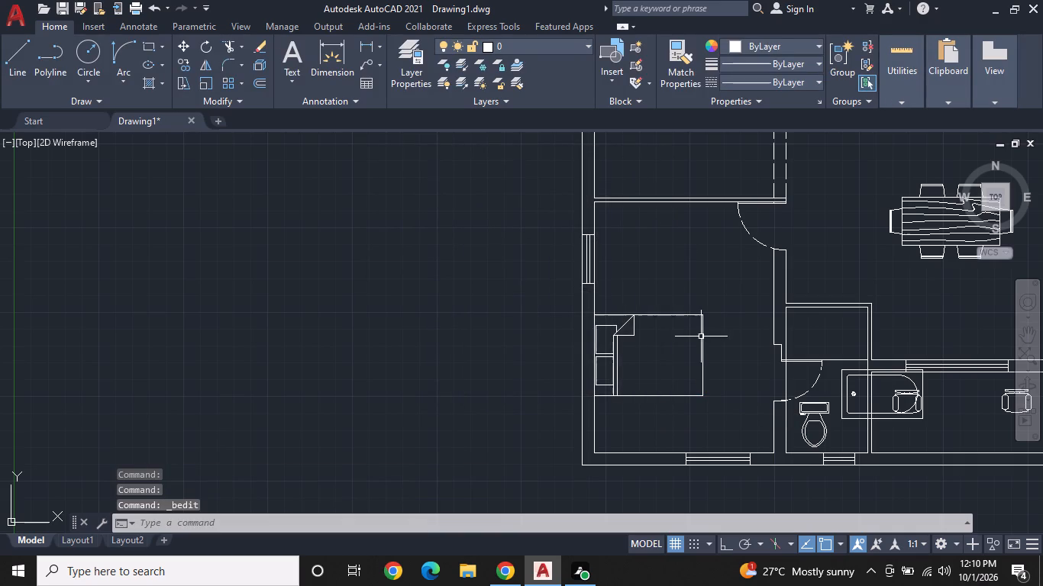
# Rotate the toilet in the bathroom beside the southwest bedroom by 180° about the upper-right corner of its tank.
pyautogui.click(820, 408)
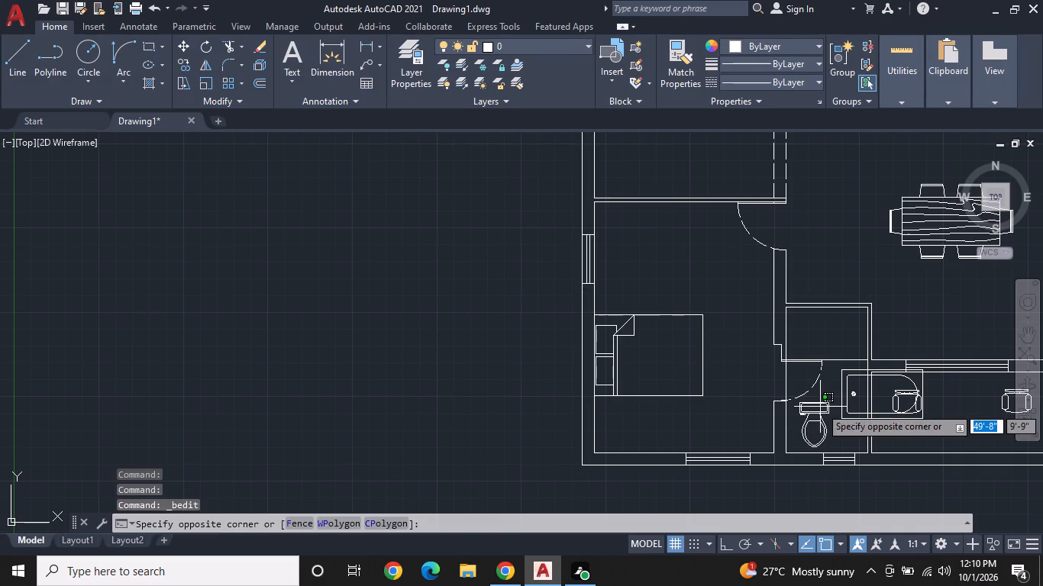
pyautogui.click(820, 401)
pyautogui.rightClick(820, 401)
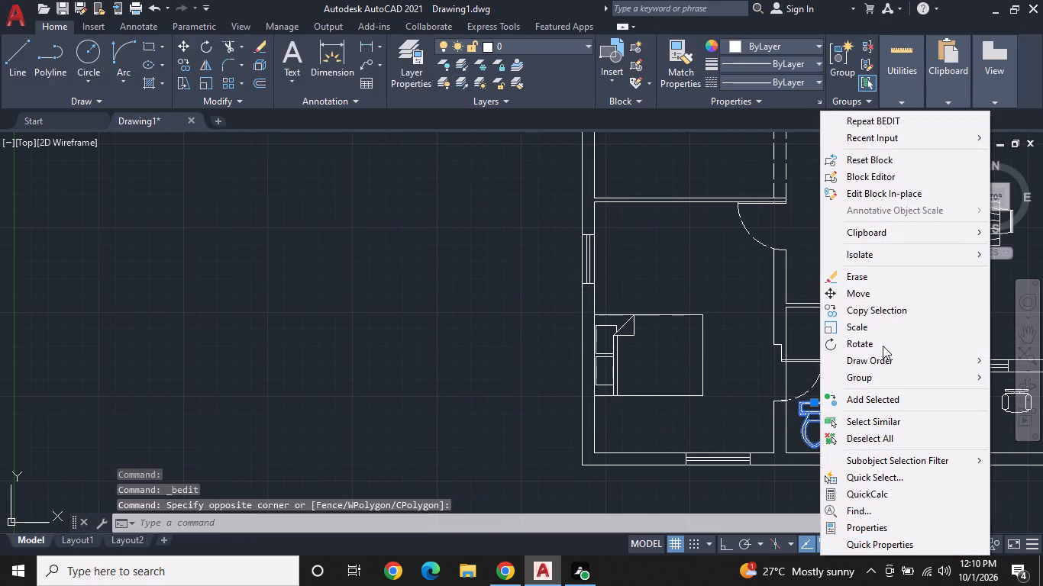
pyautogui.click(884, 343)
pyautogui.scroll(2, 833, 399)
pyautogui.click(822, 407)
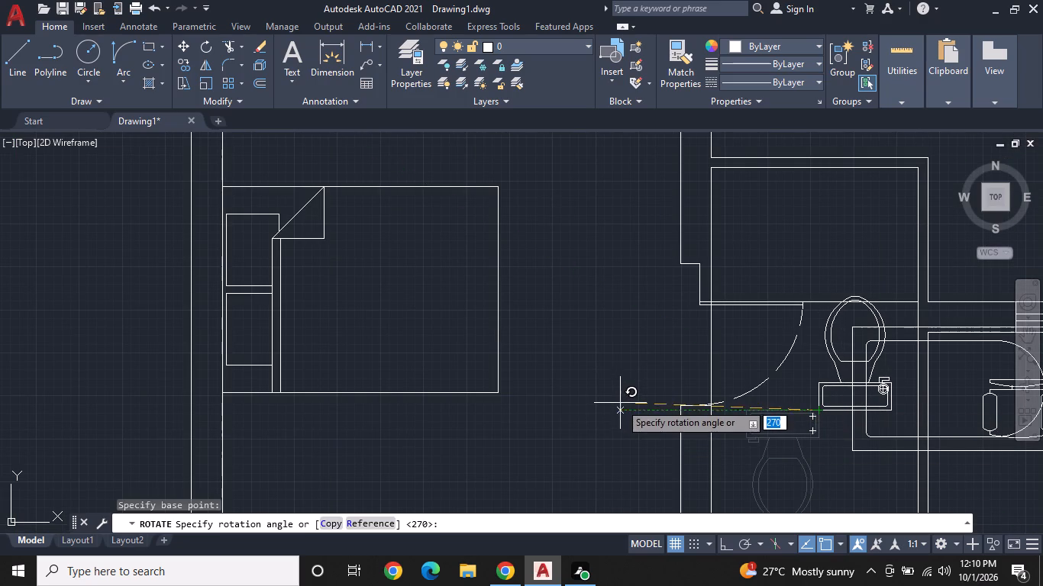
pyautogui.click(620, 407)
# Move the rotated toilet so the back of its tank sits against the bathroom's south wall, west of the window.
pyautogui.moveTo(829, 404); pyautogui.dragTo(821, 409)
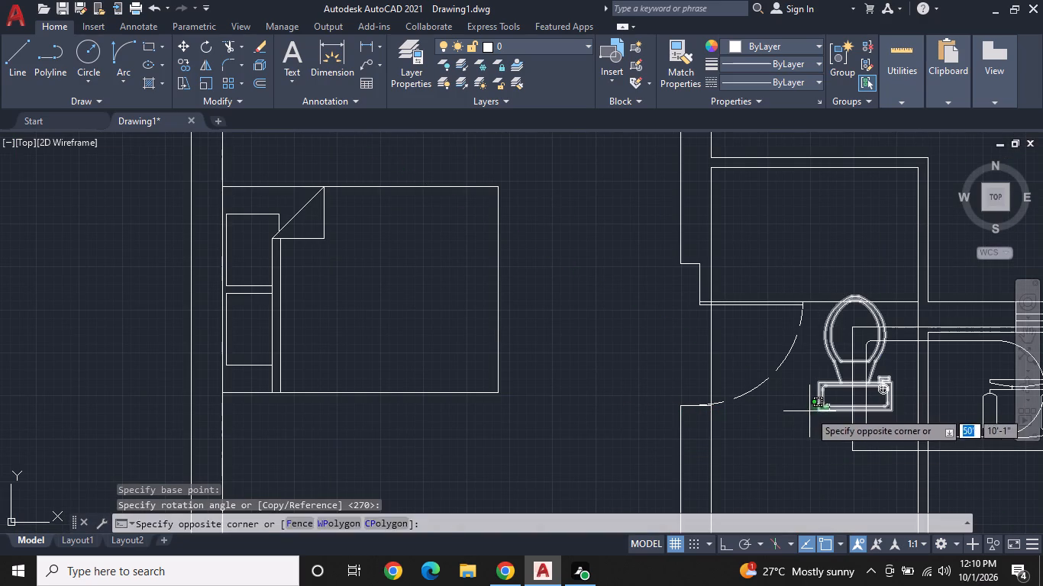
pyautogui.click(809, 411)
pyautogui.moveTo(812, 395); pyautogui.dragTo(791, 330, button='middle')
pyautogui.scroll(-1, 783, 325)
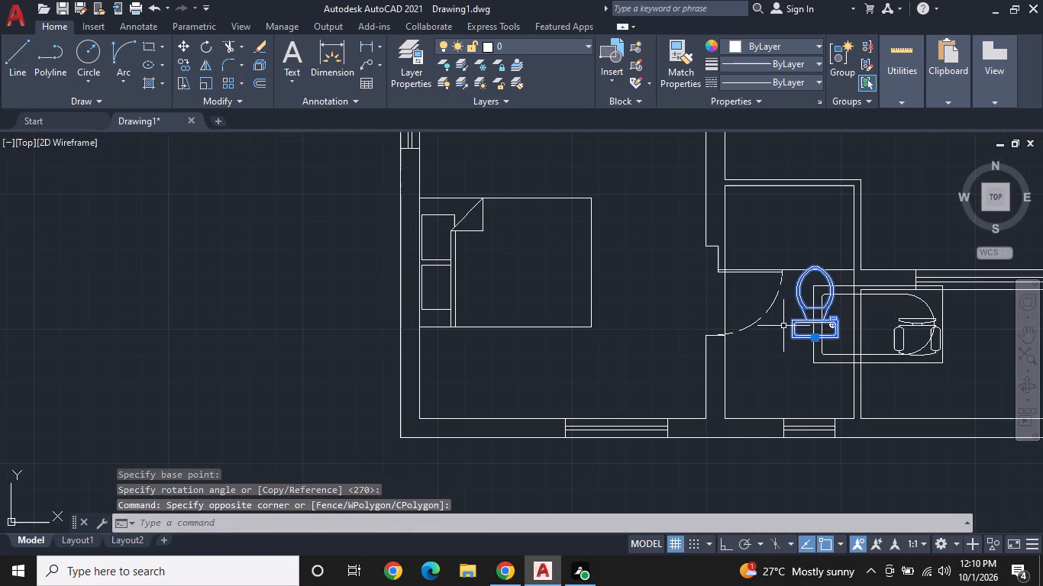
pyautogui.click(817, 338)
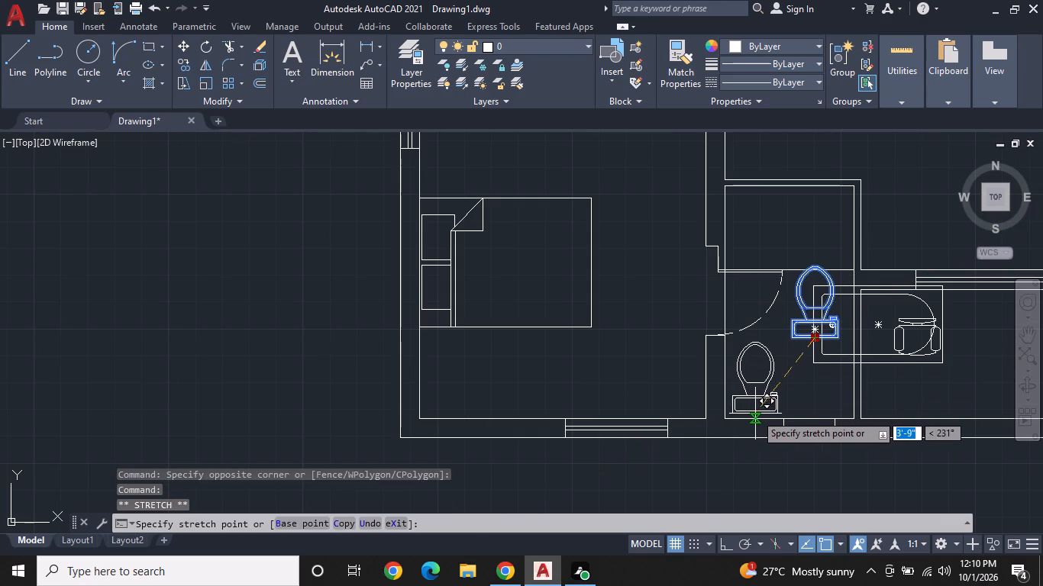
pyautogui.click(758, 414)
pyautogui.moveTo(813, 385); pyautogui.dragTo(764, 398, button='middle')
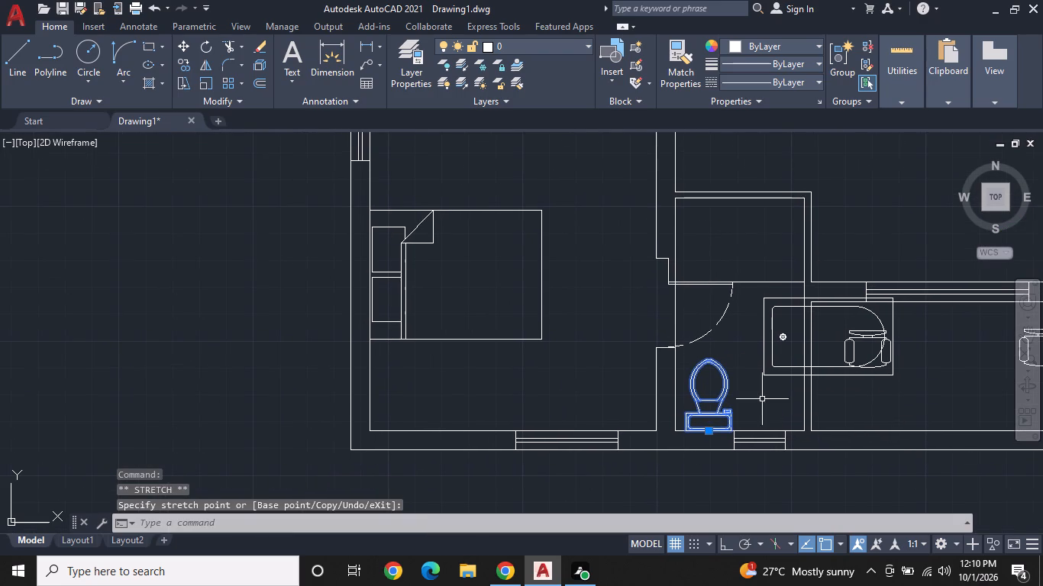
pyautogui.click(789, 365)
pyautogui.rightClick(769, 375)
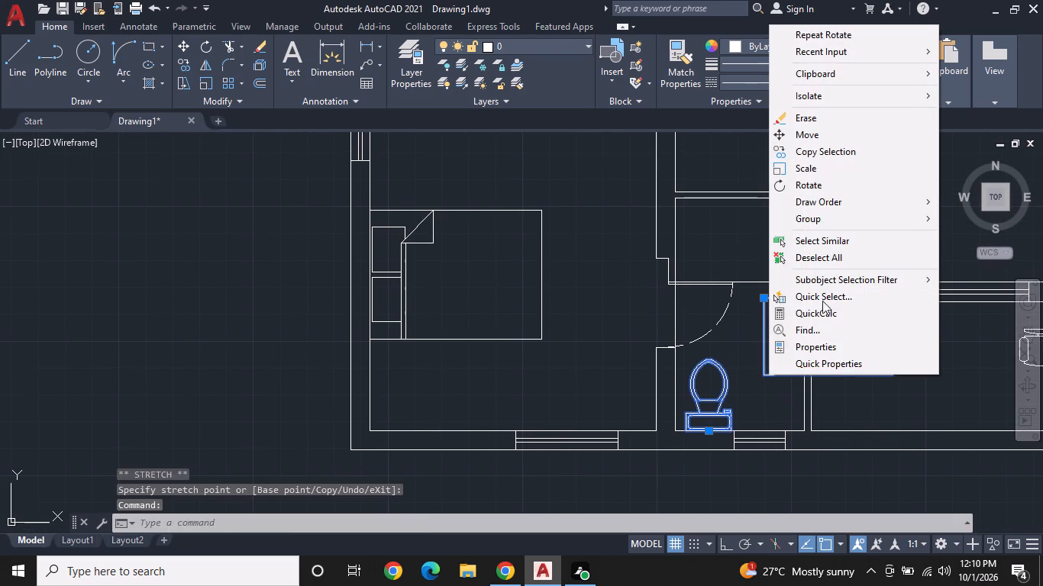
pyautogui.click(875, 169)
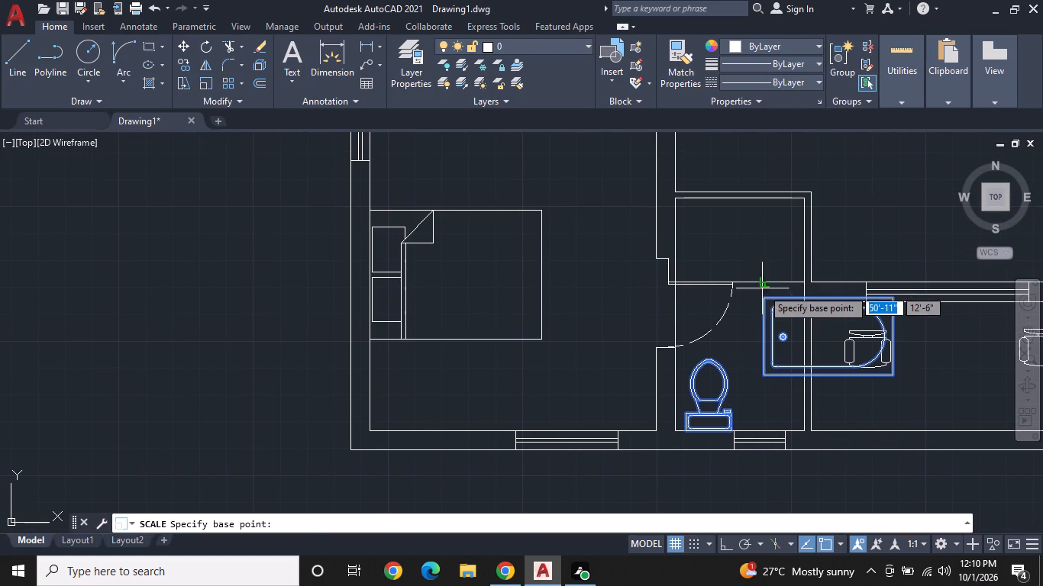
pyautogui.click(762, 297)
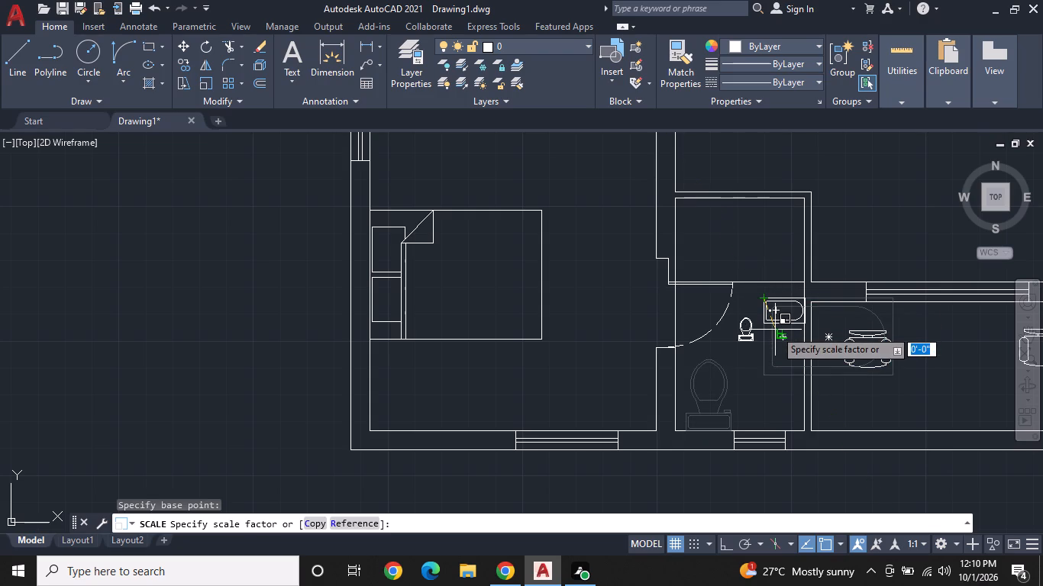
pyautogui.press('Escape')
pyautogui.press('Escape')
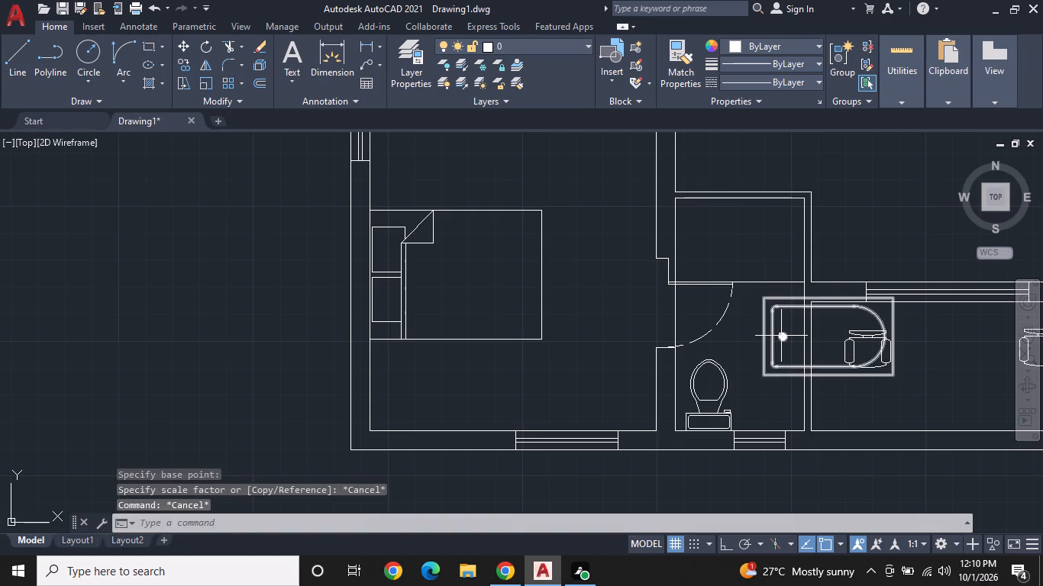
# Scale the bathtub down about its upper-left corner so that it suits the small bathroom.
pyautogui.click(782, 336)
pyautogui.rightClick(780, 339)
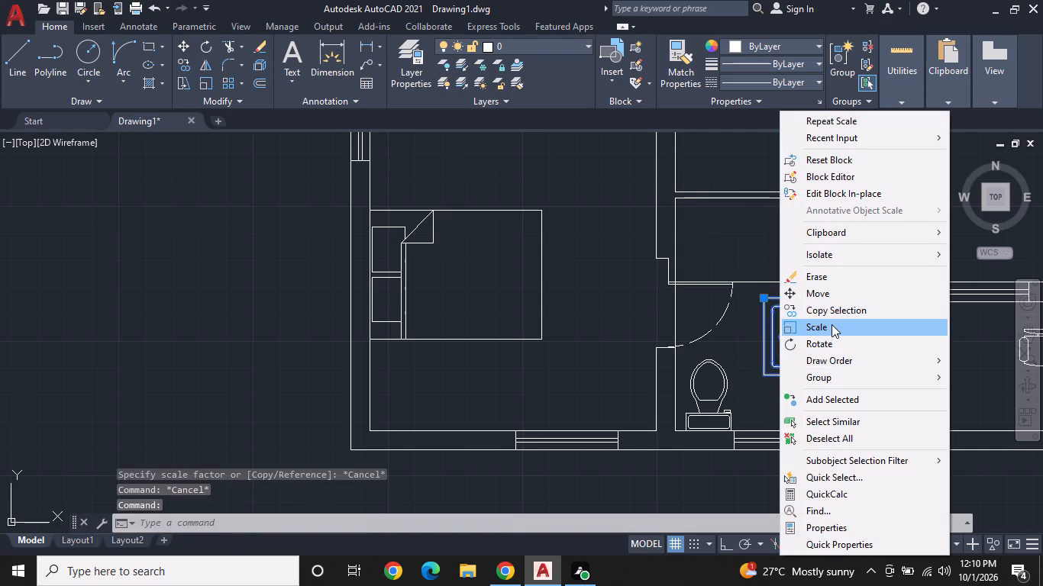
pyautogui.click(831, 324)
pyautogui.click(766, 302)
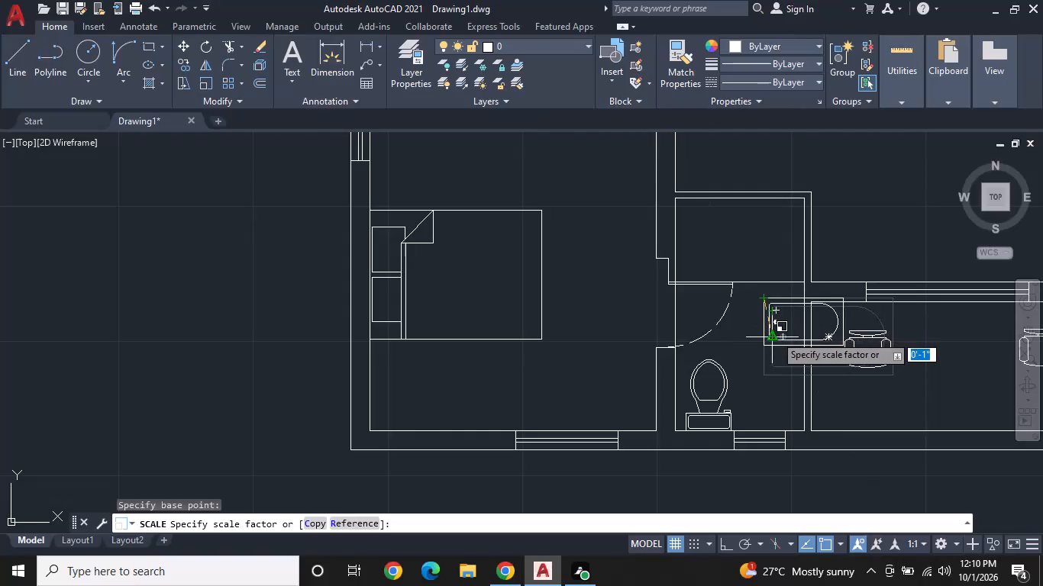
pyautogui.click(775, 335)
# Rotate the scaled bathtub by 90° about its lower-left corner so it stands lengthwise north to south.
pyautogui.click(764, 317)
pyautogui.rightClick(792, 322)
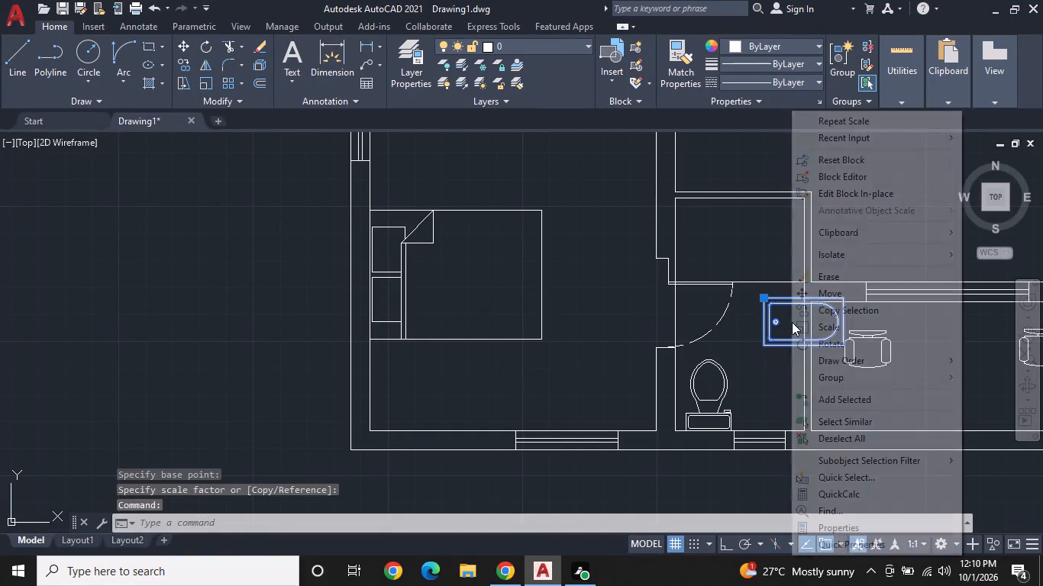
pyautogui.click(855, 338)
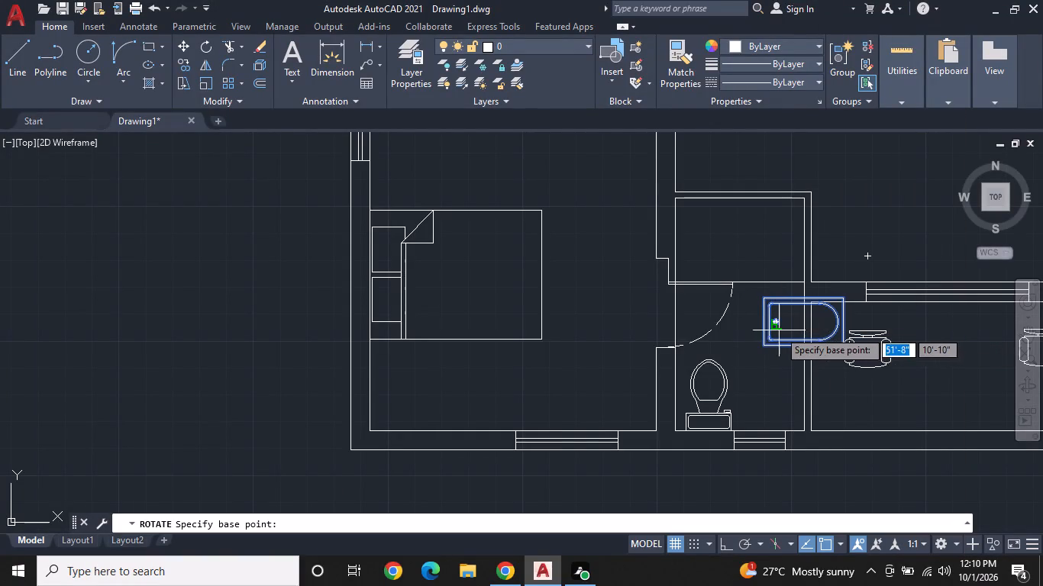
pyautogui.click(767, 349)
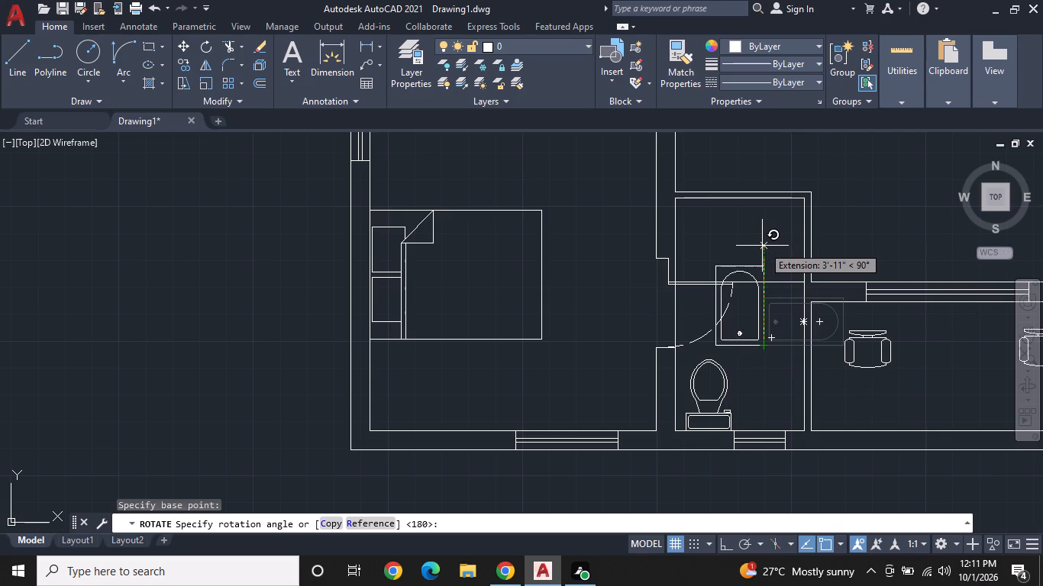
pyautogui.click(762, 246)
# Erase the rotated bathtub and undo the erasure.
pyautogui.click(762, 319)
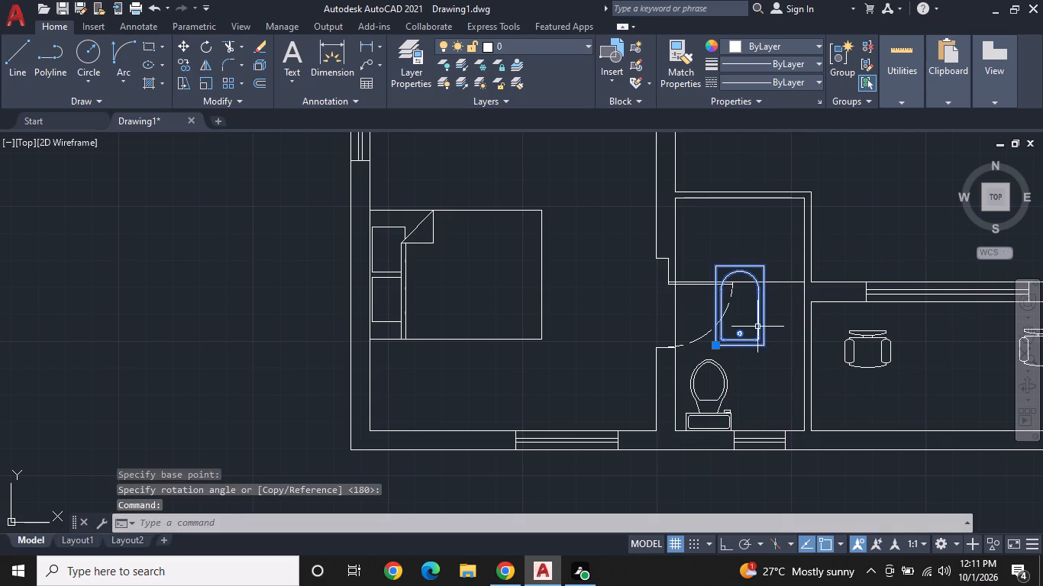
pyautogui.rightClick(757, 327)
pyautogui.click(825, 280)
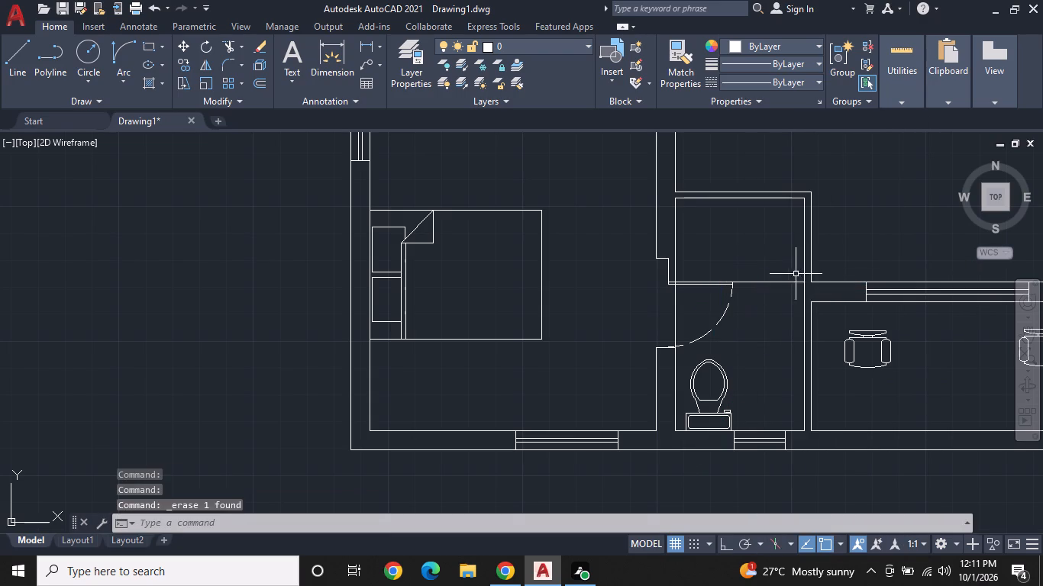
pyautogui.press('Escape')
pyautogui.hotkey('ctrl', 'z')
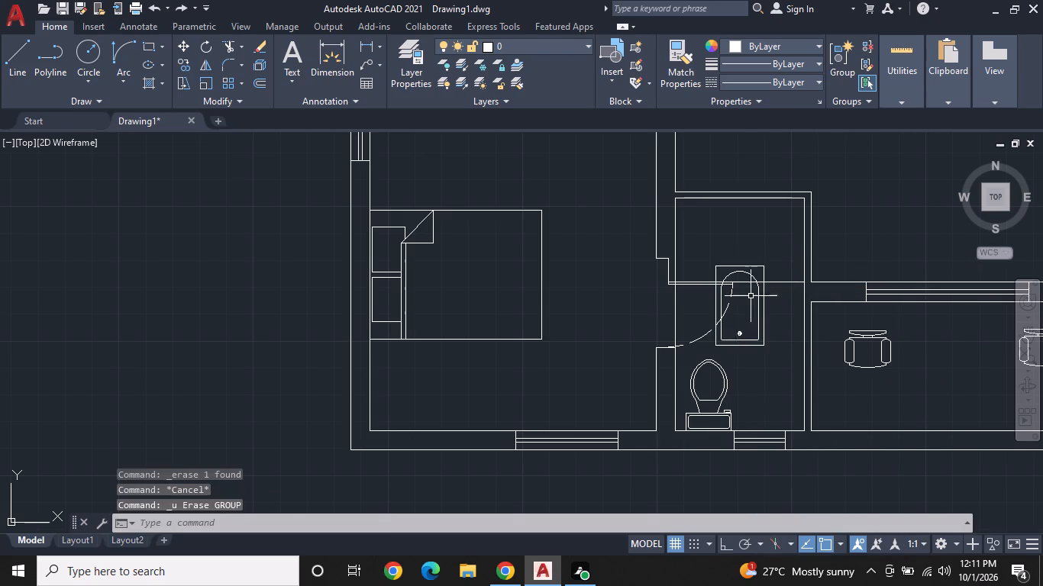
# Move the bathtub by its upper-right corner into the northeast corner of the bathroom.
pyautogui.click(757, 302)
pyautogui.rightClick(766, 266)
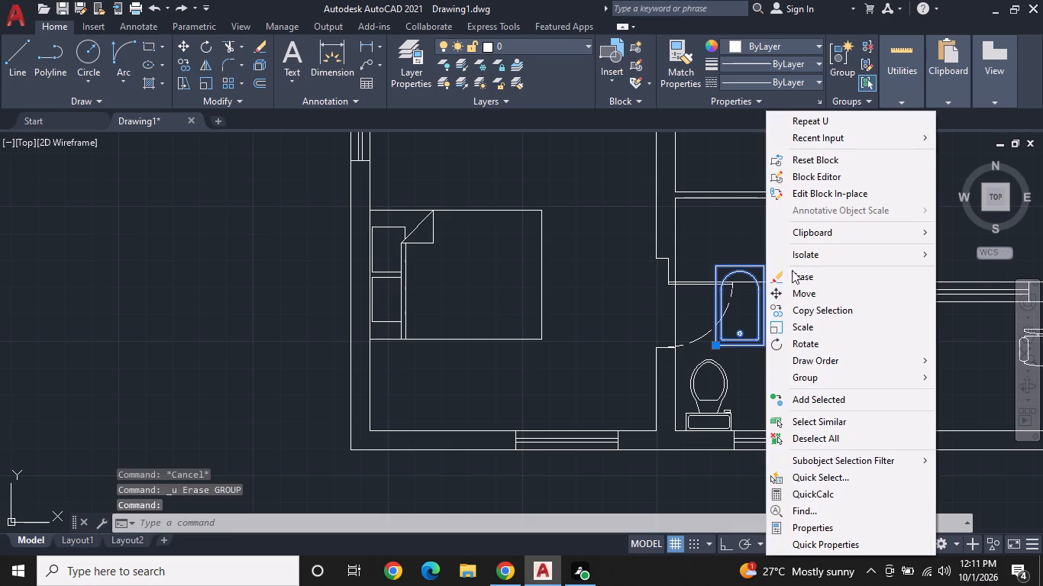
pyautogui.click(812, 289)
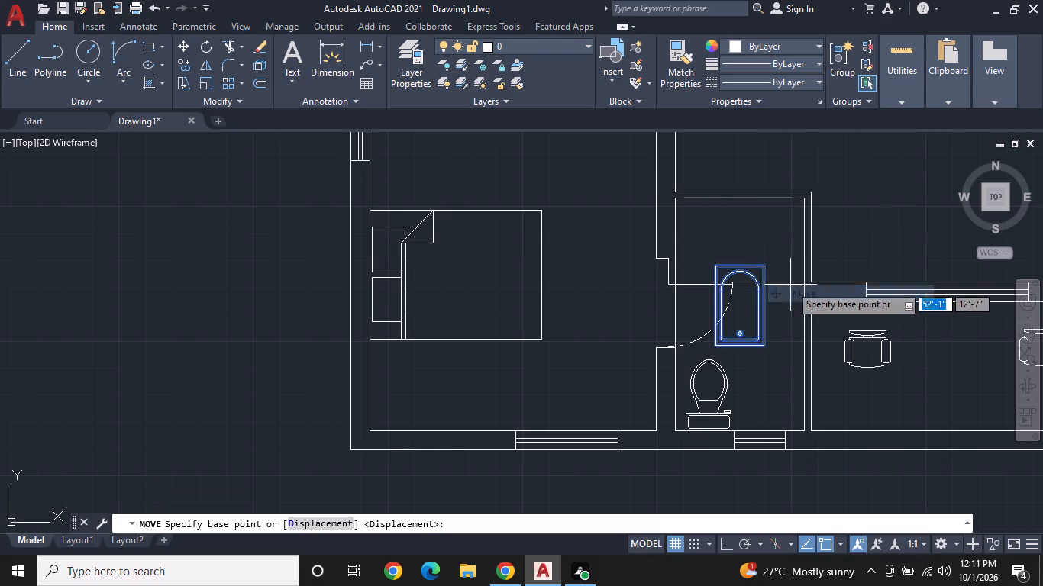
pyautogui.click(761, 266)
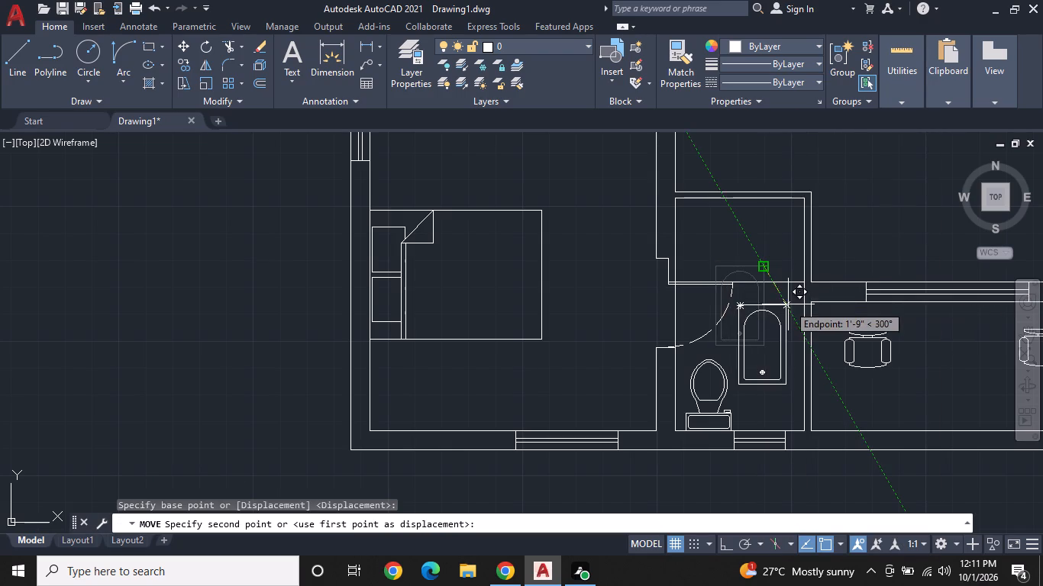
pyautogui.scroll(1, 789, 304)
pyautogui.moveTo(793, 292); pyautogui.dragTo(753, 362, button='middle')
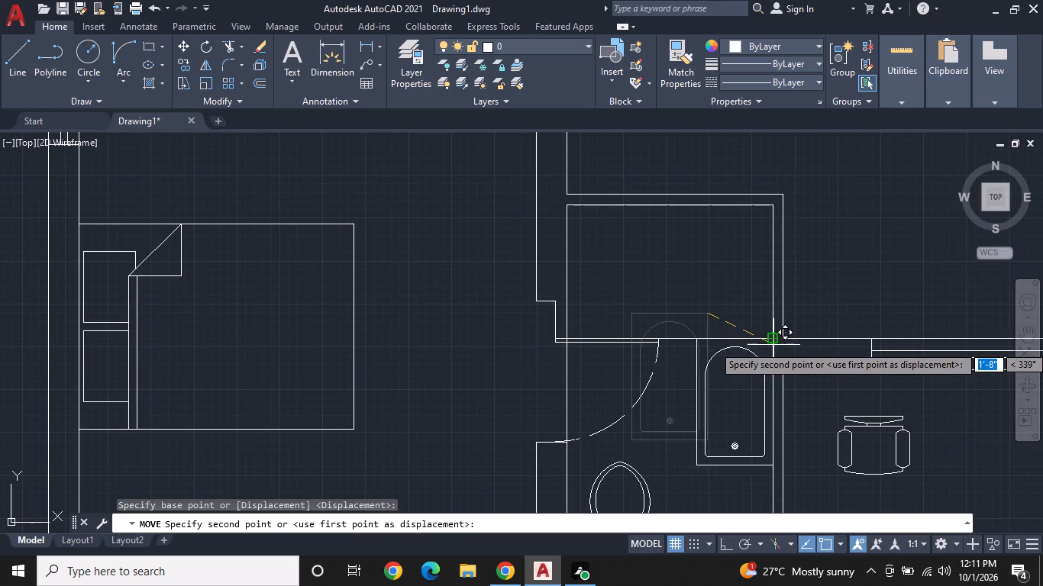
pyautogui.click(774, 343)
pyautogui.press('Escape')
pyautogui.scroll(-1, 733, 359)
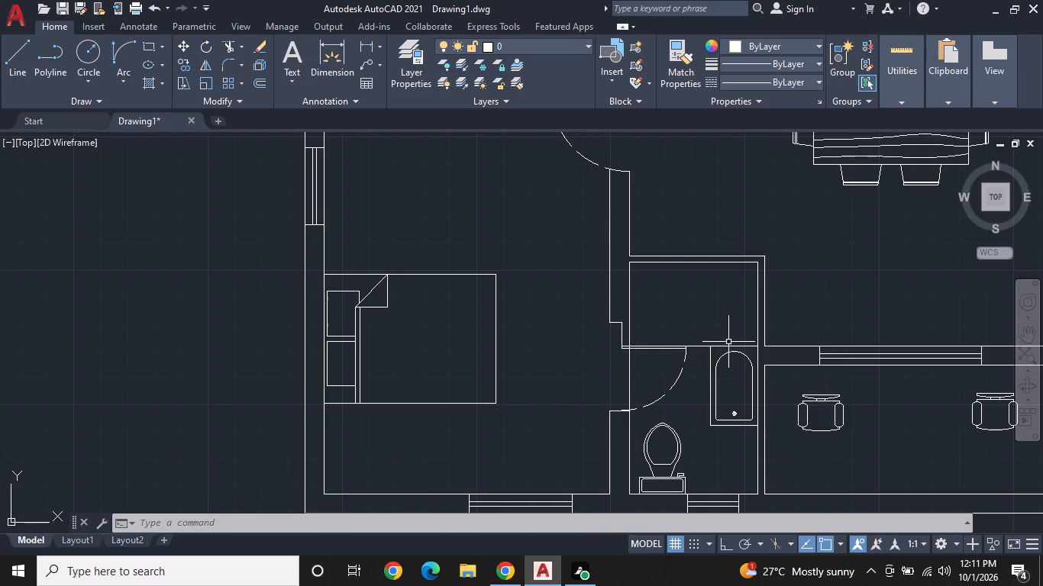
# Rotate the six-seat dining table set by 270° about the tabletop's lower-right corner.
pyautogui.moveTo(732, 337); pyautogui.dragTo(706, 374, button='middle')
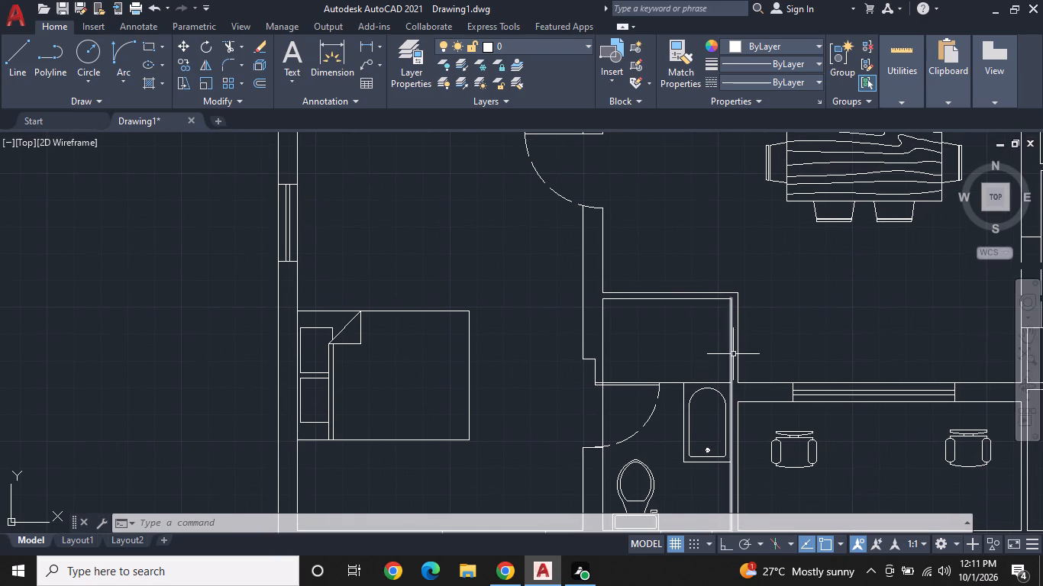
pyautogui.moveTo(792, 321); pyautogui.dragTo(633, 428, button='middle')
pyautogui.click(696, 299)
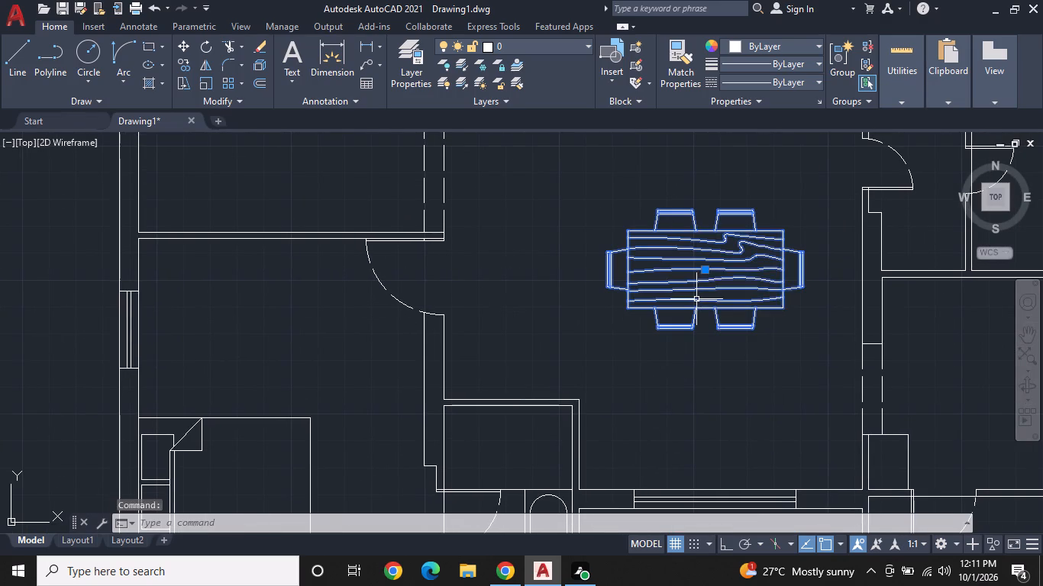
pyautogui.rightClick(696, 299)
pyautogui.click(752, 340)
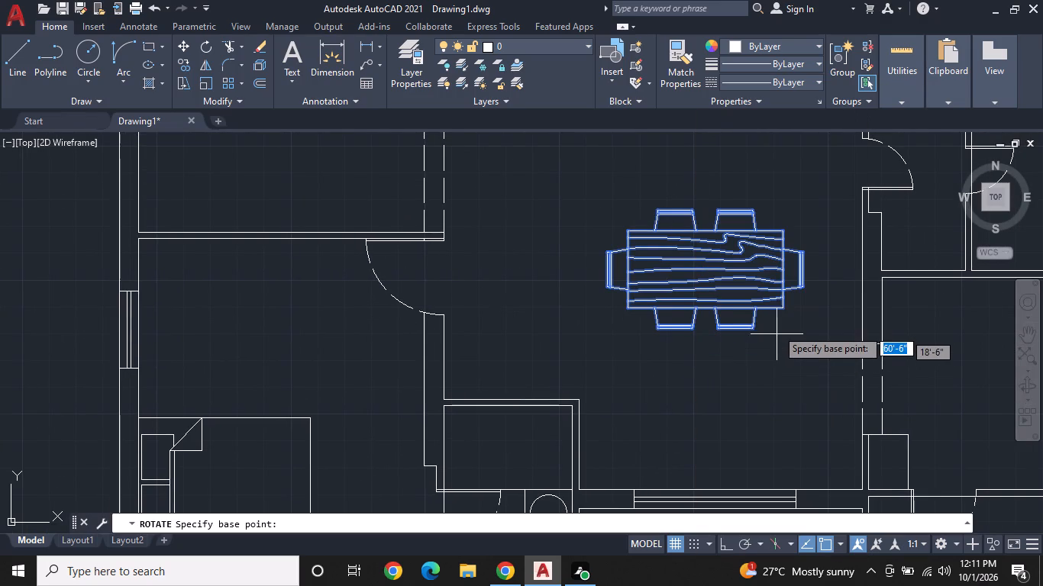
pyautogui.click(783, 308)
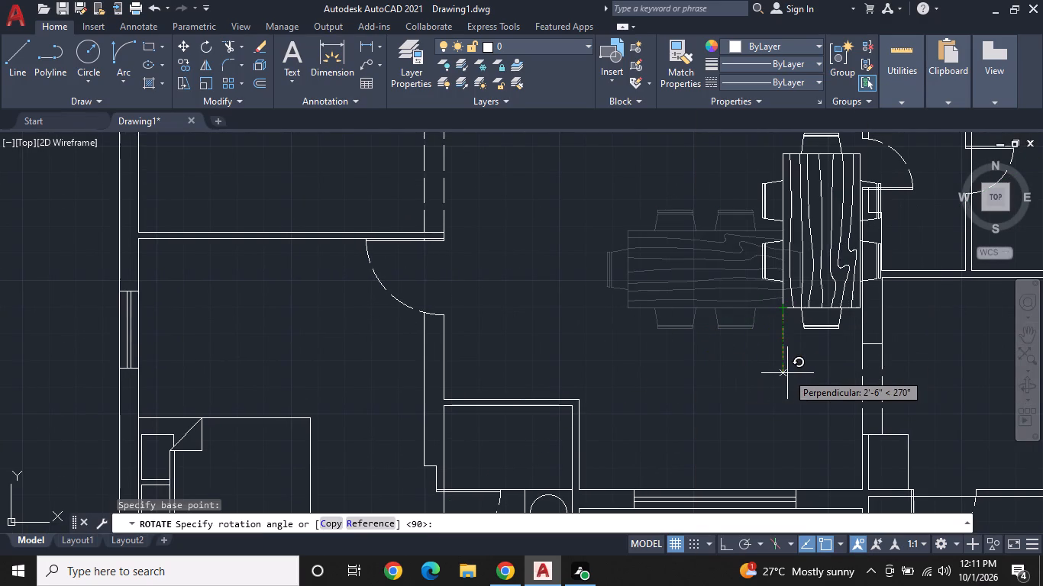
pyautogui.click(787, 373)
# Move the rotated six-seat dining table set southwest, into the open southern part of the dining hall.
pyautogui.click(817, 285)
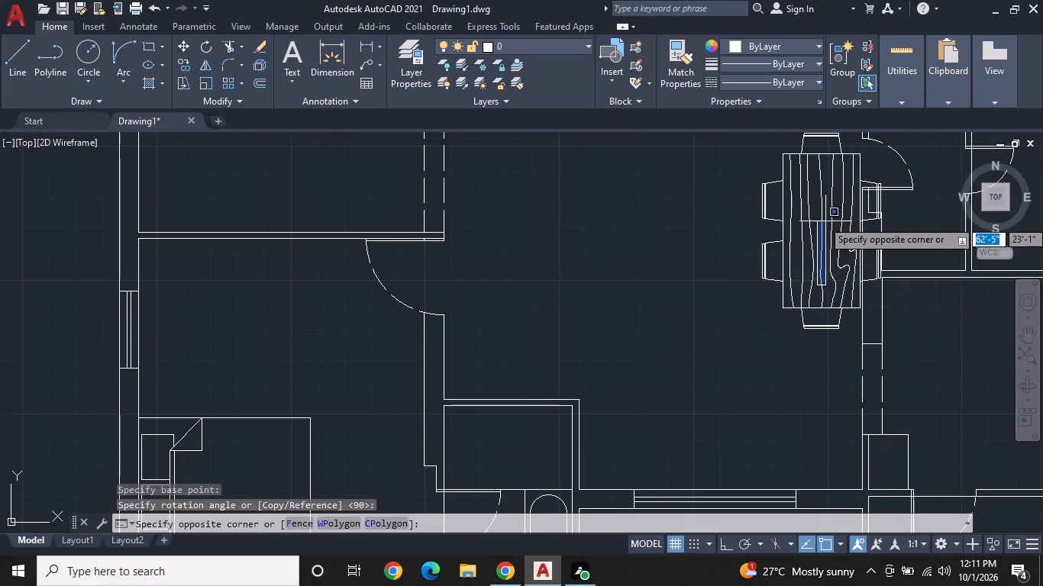
pyautogui.click(810, 217)
pyautogui.click(822, 232)
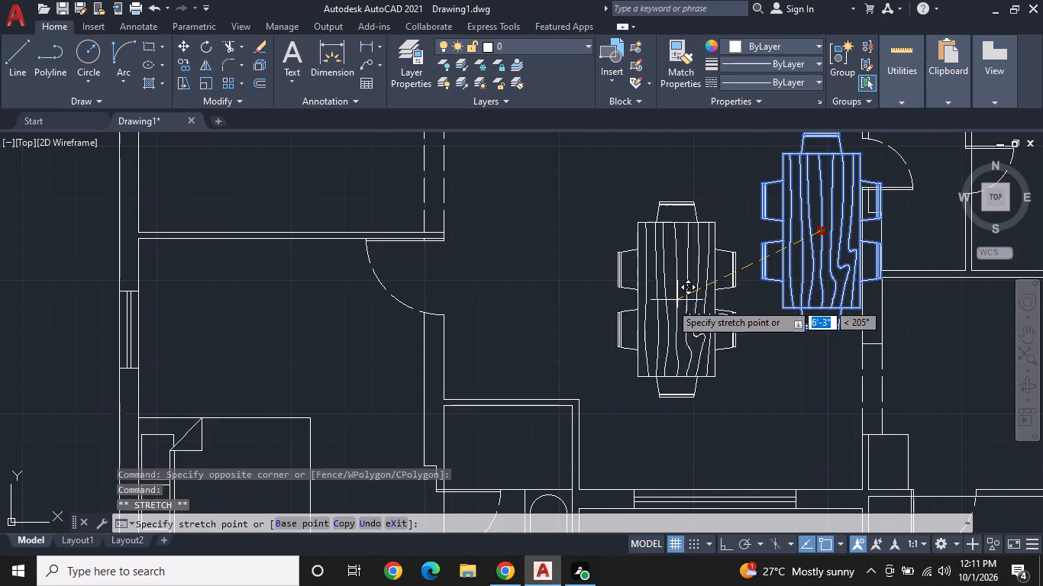
pyautogui.moveTo(664, 294); pyautogui.dragTo(651, 395, button='middle')
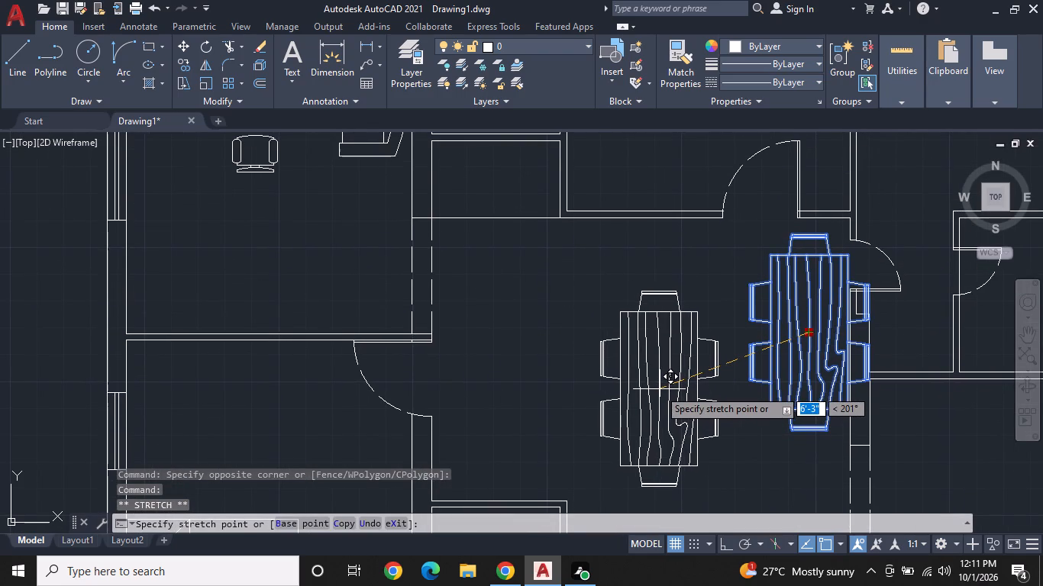
pyautogui.scroll(-1, 665, 389)
pyautogui.moveTo(642, 360); pyautogui.dragTo(651, 341, button='middle')
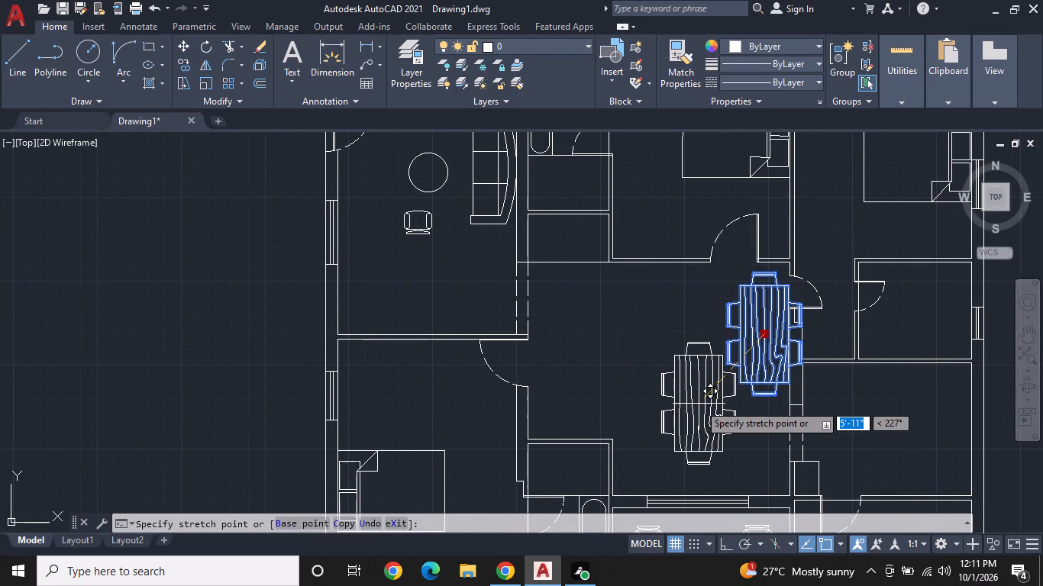
pyautogui.click(694, 404)
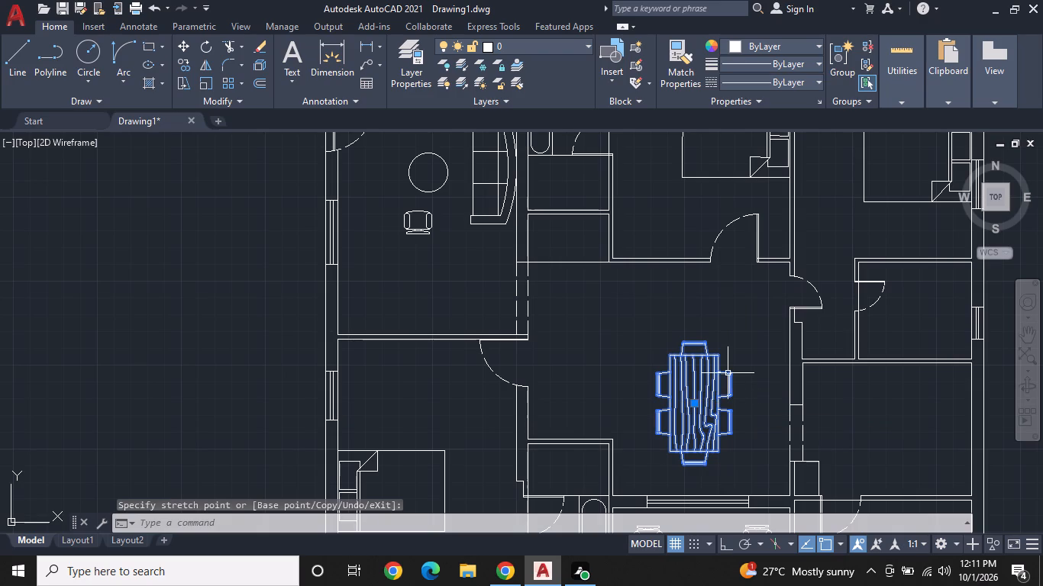
pyautogui.press('Escape')
# Rotate the east chair in the small room south of the dining hall by about 292° around its backrest's east end.
pyautogui.moveTo(815, 382); pyautogui.dragTo(660, 311, button='middle')
pyautogui.scroll(-1, 680, 359)
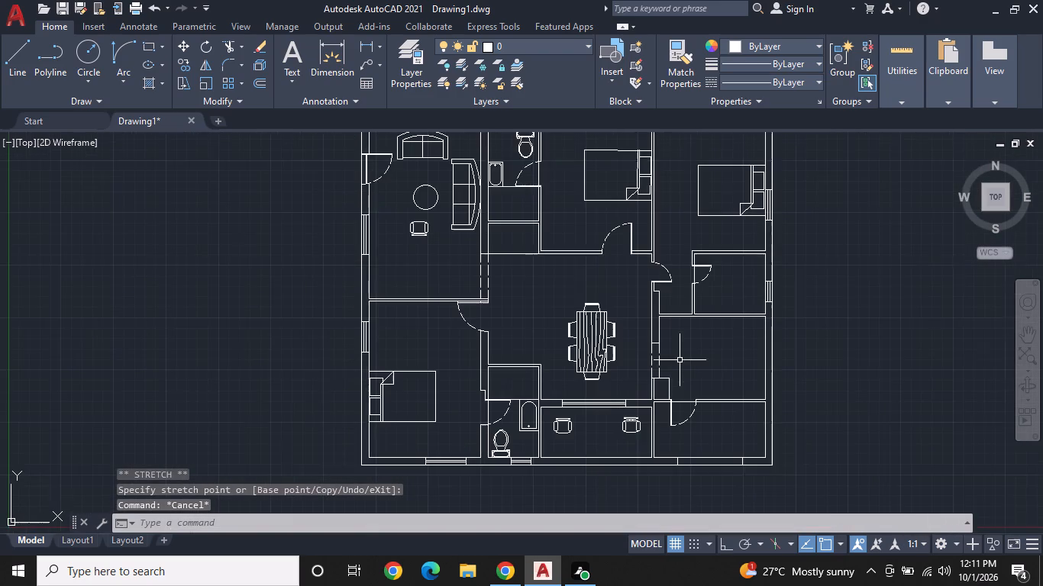
pyautogui.moveTo(681, 364); pyautogui.dragTo(668, 332, button='middle')
pyautogui.moveTo(667, 325); pyautogui.dragTo(661, 317, button='middle')
pyautogui.scroll(1, 569, 409)
pyautogui.scroll(-1, 588, 388)
pyautogui.moveTo(588, 391); pyautogui.dragTo(588, 393, button='middle')
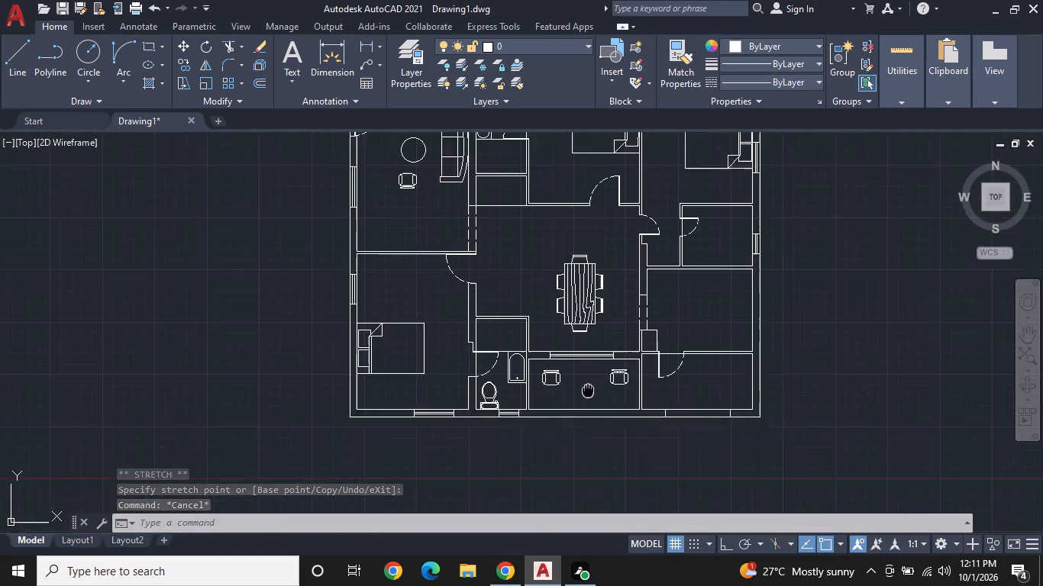
pyautogui.moveTo(588, 393); pyautogui.dragTo(576, 437, button='middle')
pyautogui.scroll(2, 577, 436)
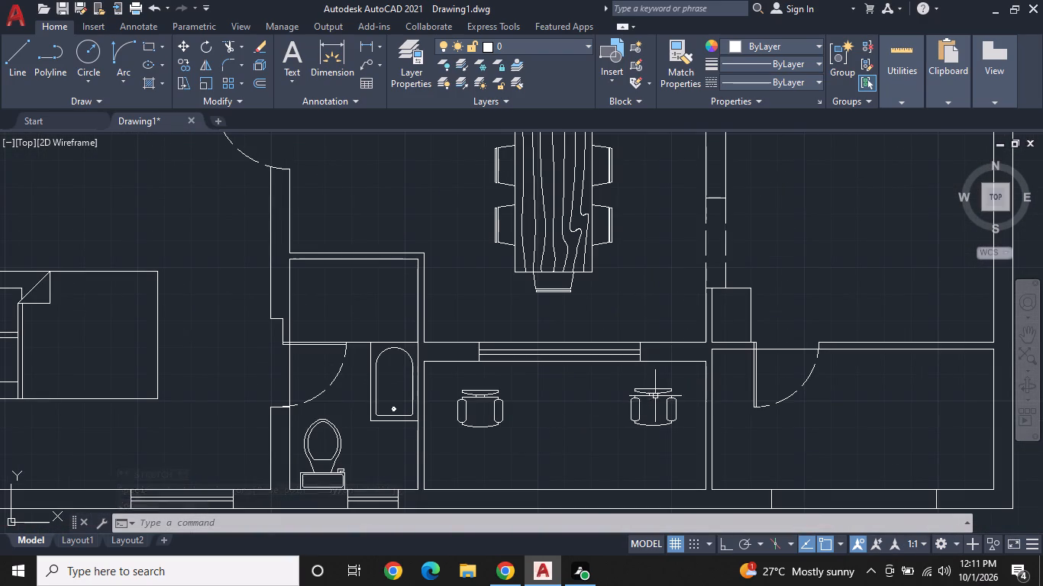
pyautogui.click(656, 394)
pyautogui.rightClick(656, 394)
pyautogui.click(720, 341)
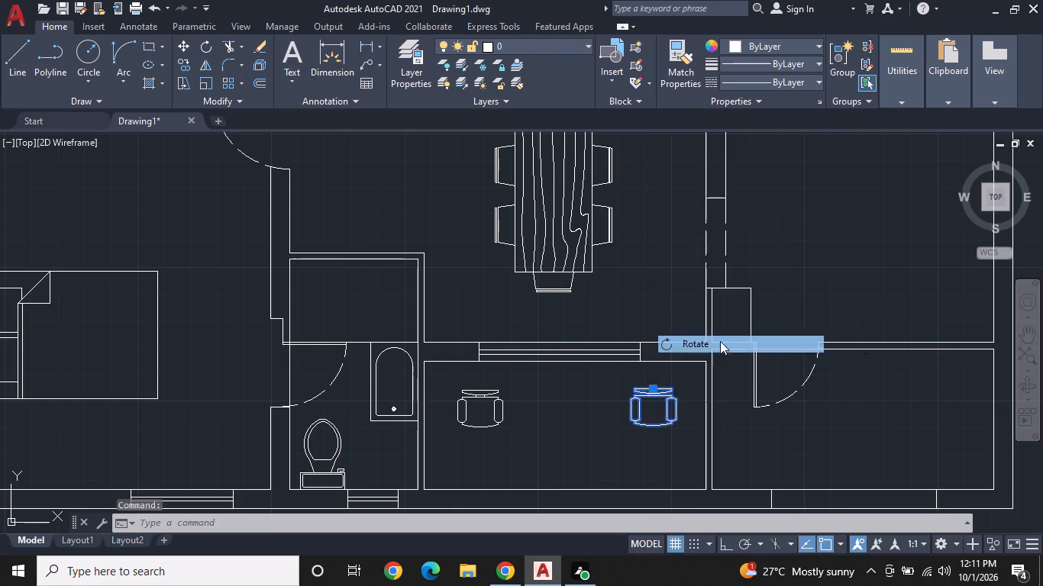
pyautogui.click(673, 388)
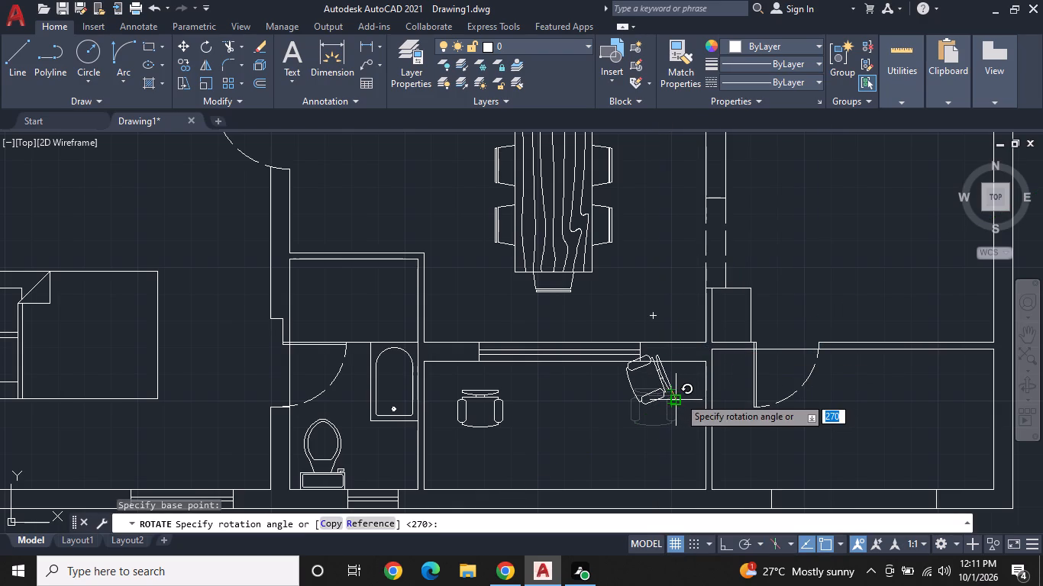
pyautogui.doubleClick(679, 397)
# Move the rotated east chair slightly south, clear of the window wall.
pyautogui.click(672, 380)
pyautogui.doubleClick(668, 379)
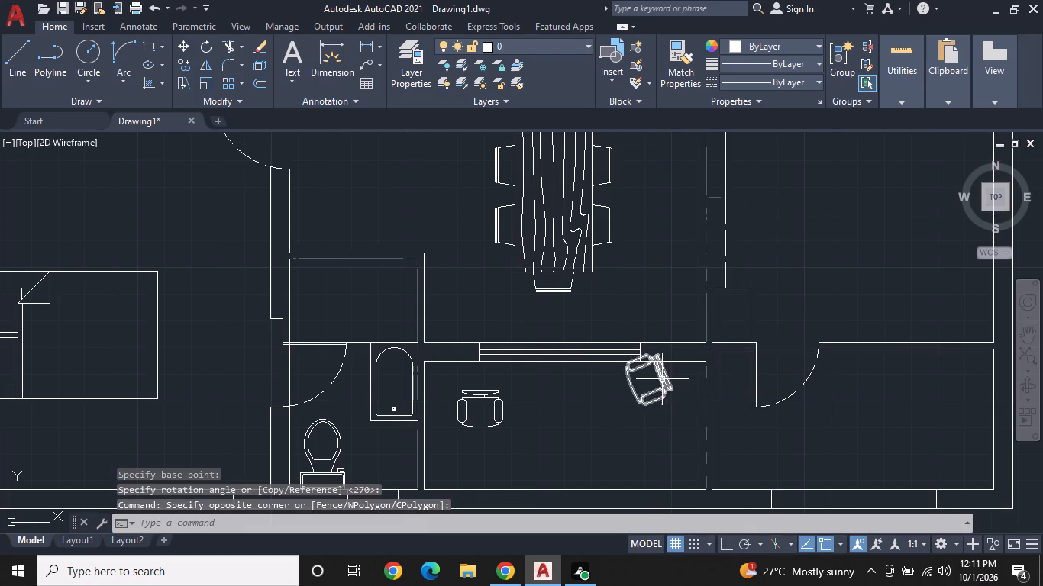
pyautogui.click(662, 379)
pyautogui.click(664, 373)
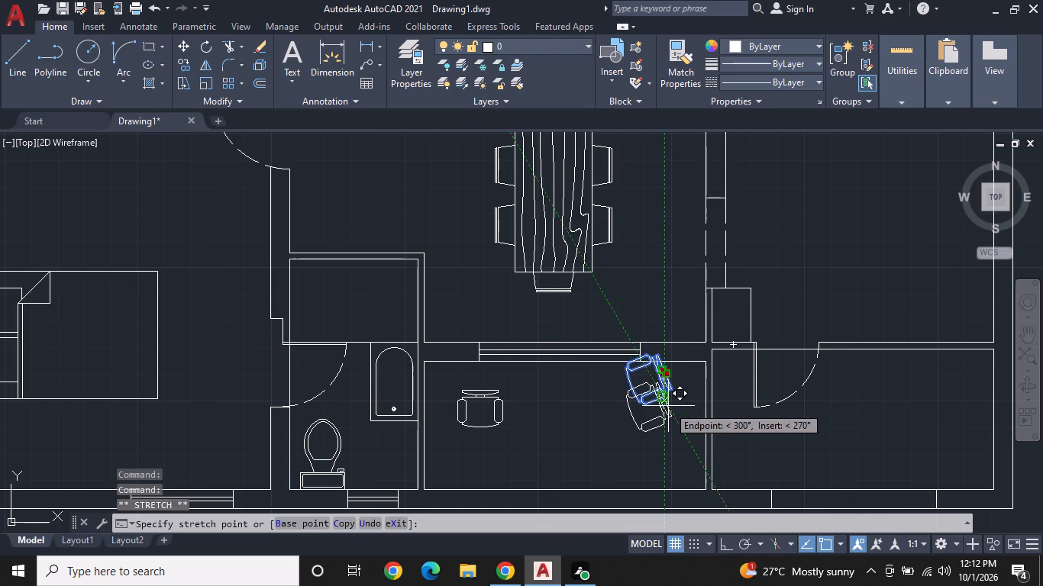
pyautogui.click(668, 406)
pyautogui.press('Escape')
# Rotate the west chair in the same room counterclockwise about its backrest's west end so it faces southeast.
pyautogui.click(476, 393)
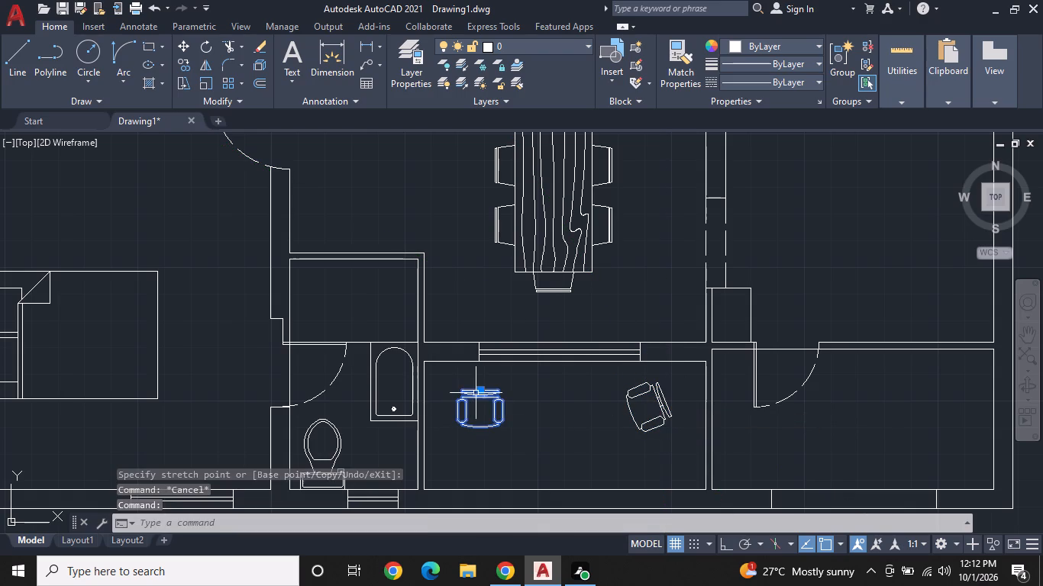
pyautogui.rightClick(476, 393)
pyautogui.click(559, 347)
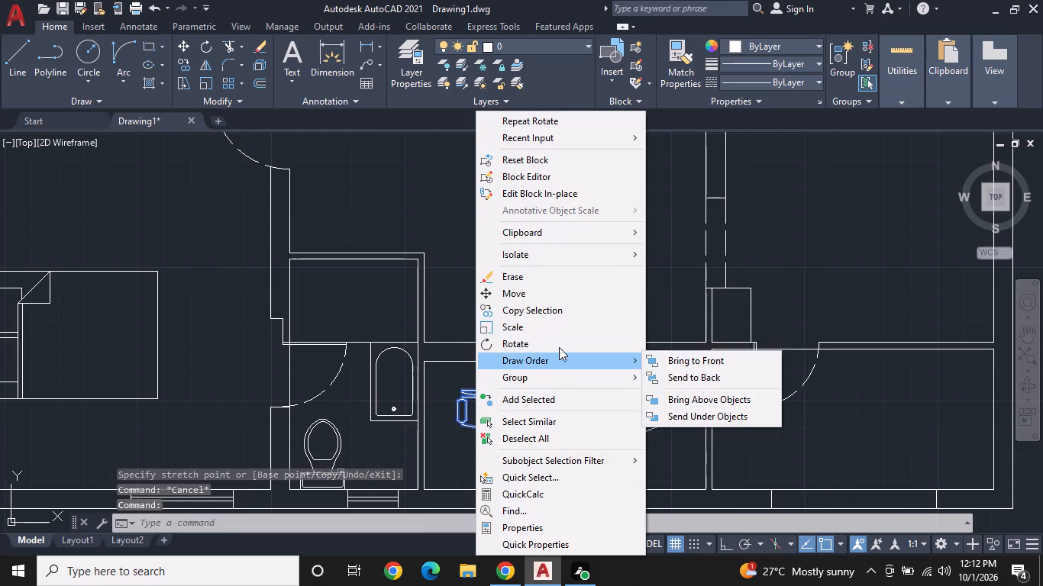
pyautogui.click(462, 387)
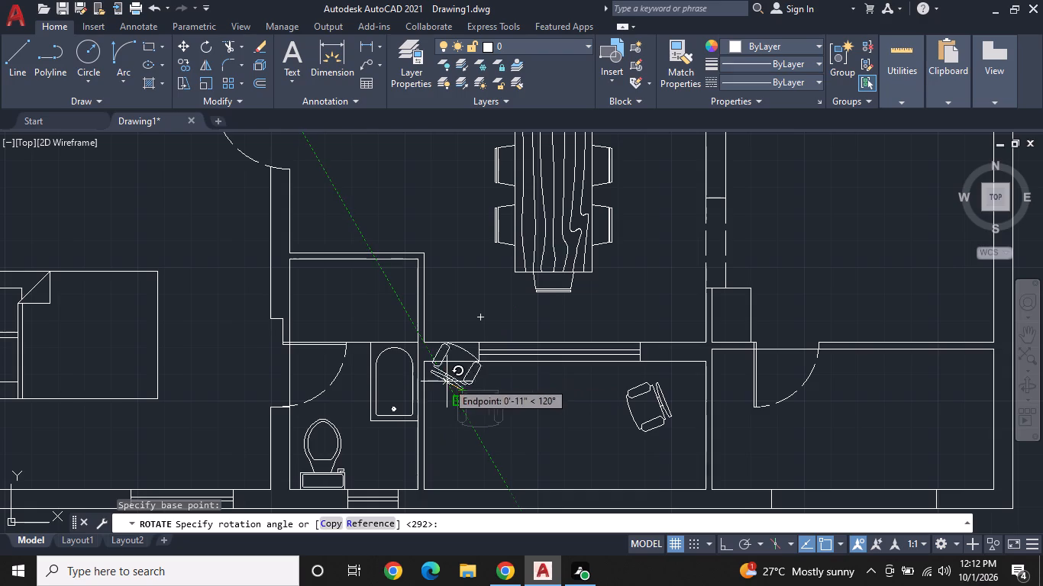
pyautogui.click(496, 369)
# Move the rotated west chair slightly southwest, away from the window wall.
pyautogui.click(486, 378)
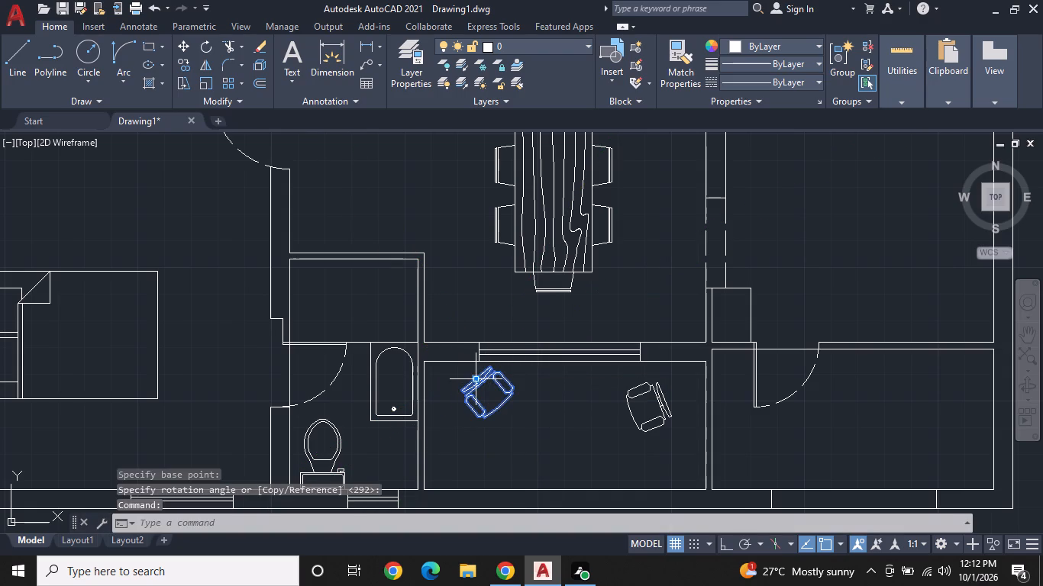
pyautogui.doubleClick(473, 382)
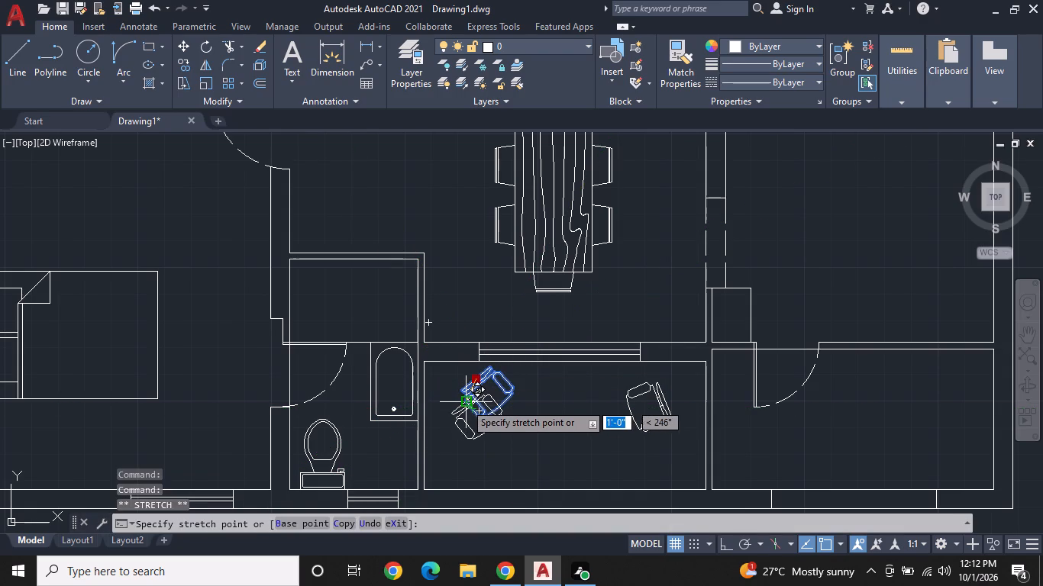
pyautogui.click(465, 396)
pyautogui.press('Escape')
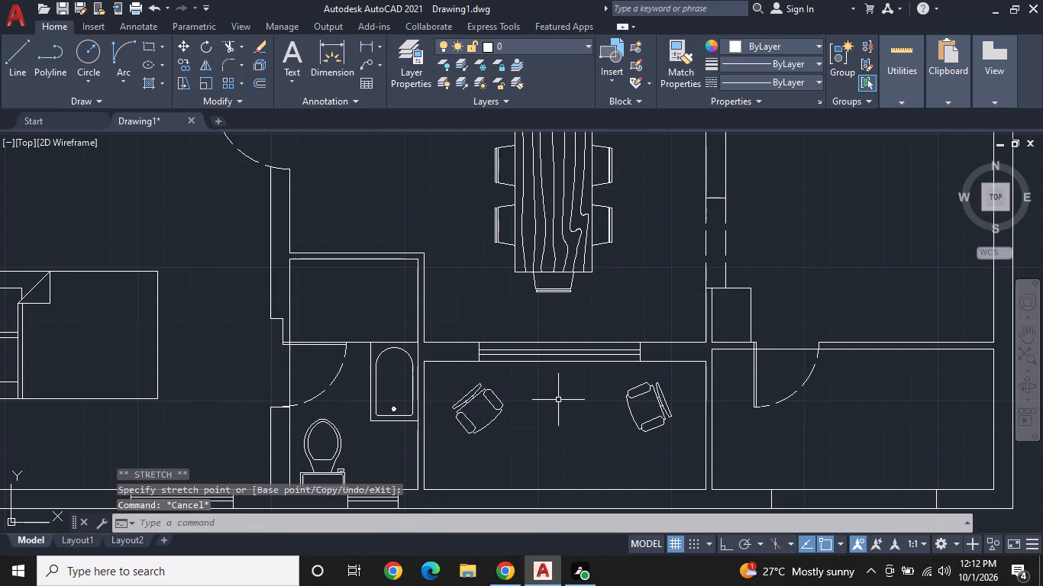
# With ortho on, outline a counter about 4'-10" by 1'-4" against the north wall of the room east of the dining hall.
pyautogui.moveTo(574, 429); pyautogui.dragTo(458, 450, button='middle')
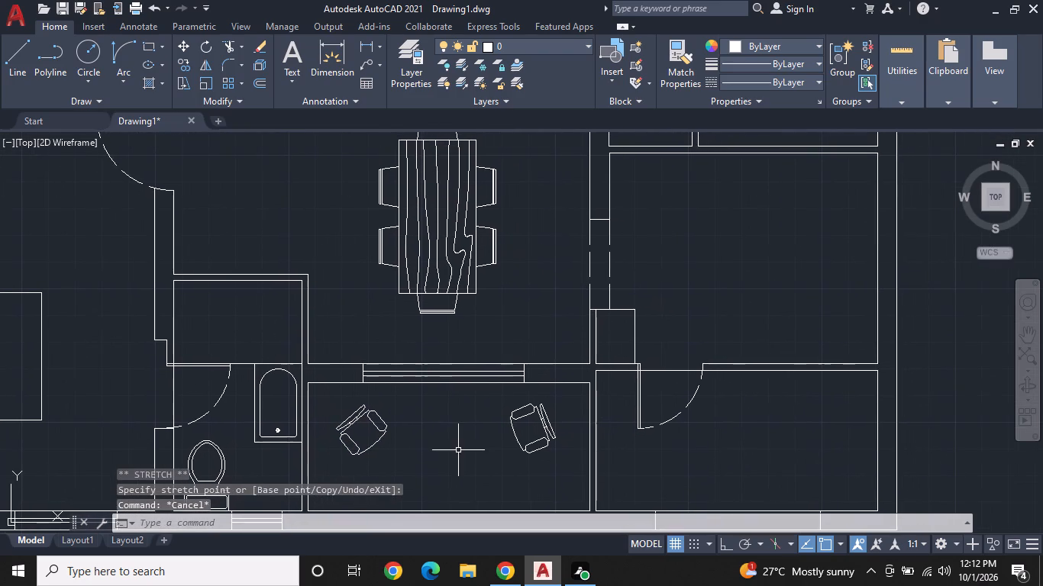
pyautogui.moveTo(550, 437); pyautogui.dragTo(528, 443, button='middle')
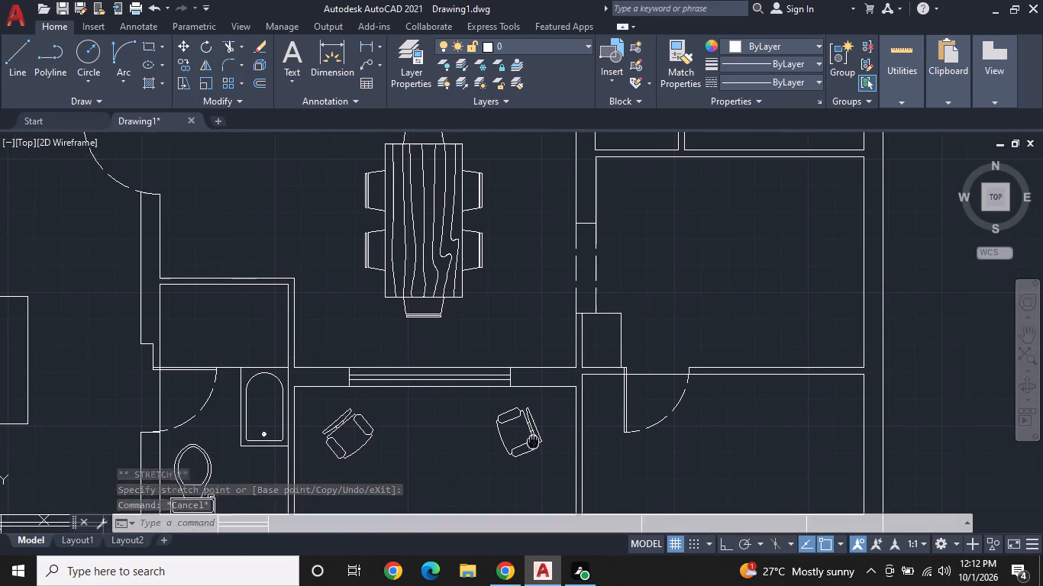
pyautogui.moveTo(528, 443); pyautogui.dragTo(456, 453, button='middle')
pyautogui.moveTo(740, 268); pyautogui.dragTo(637, 339, button='middle')
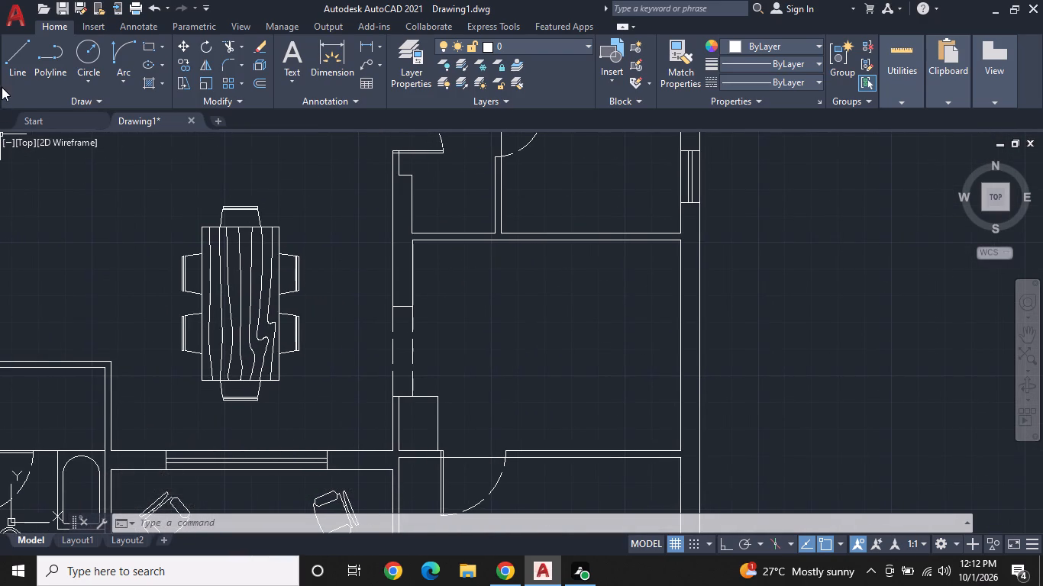
pyautogui.click(15, 53)
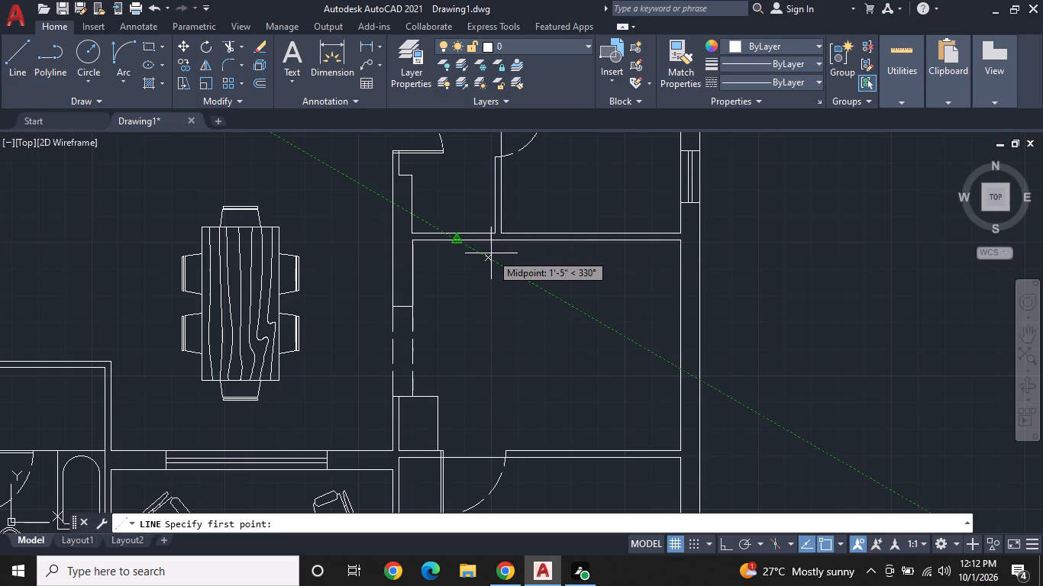
pyautogui.click(477, 240)
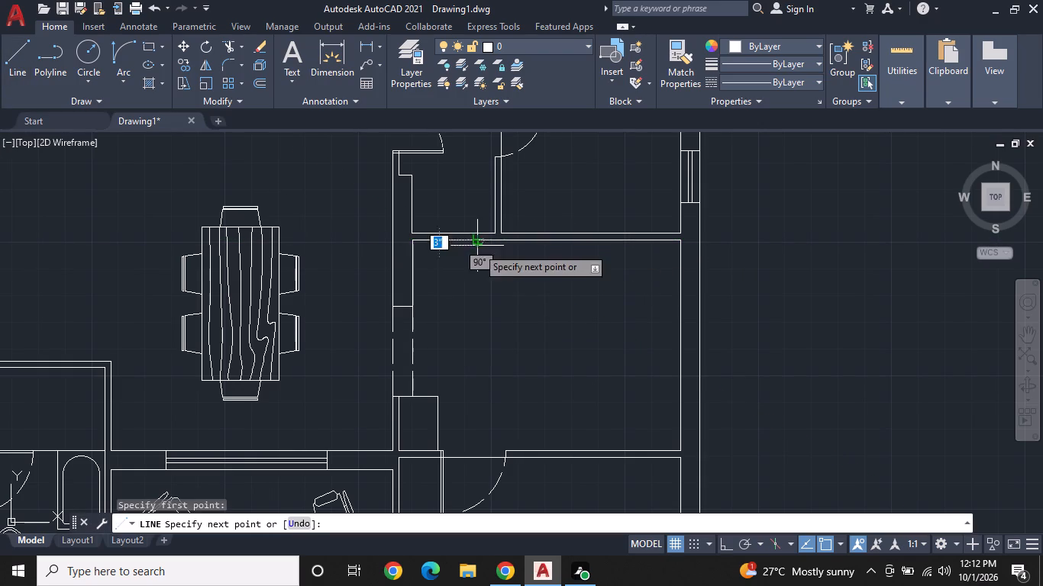
pyautogui.press('F8')
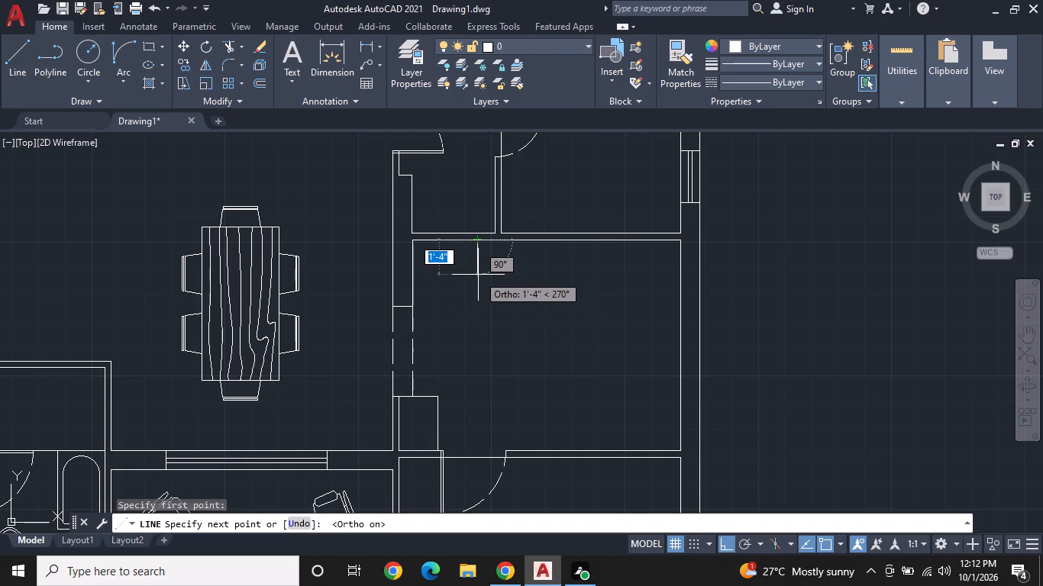
pyautogui.click(478, 275)
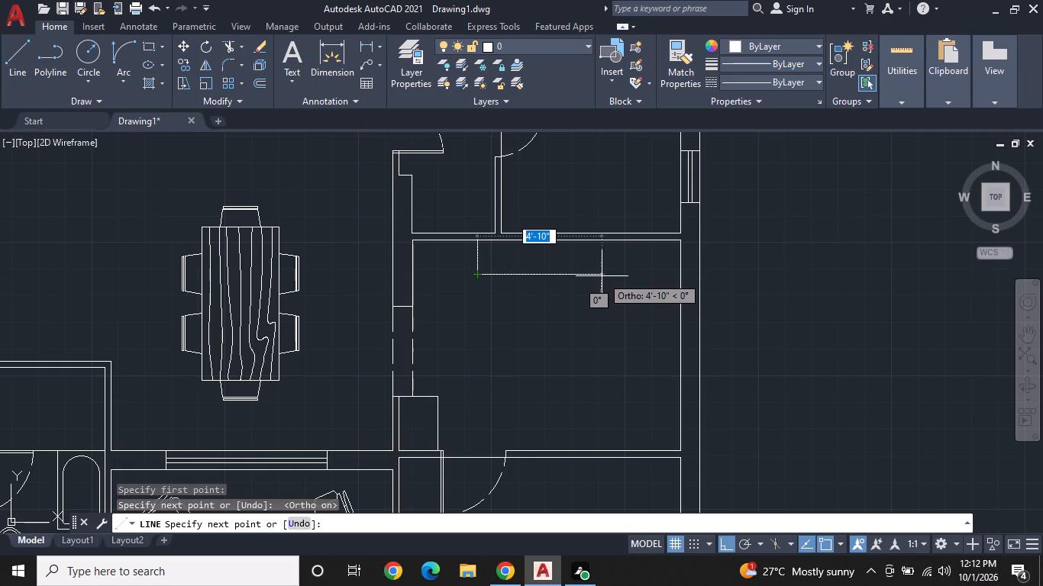
pyautogui.click(602, 276)
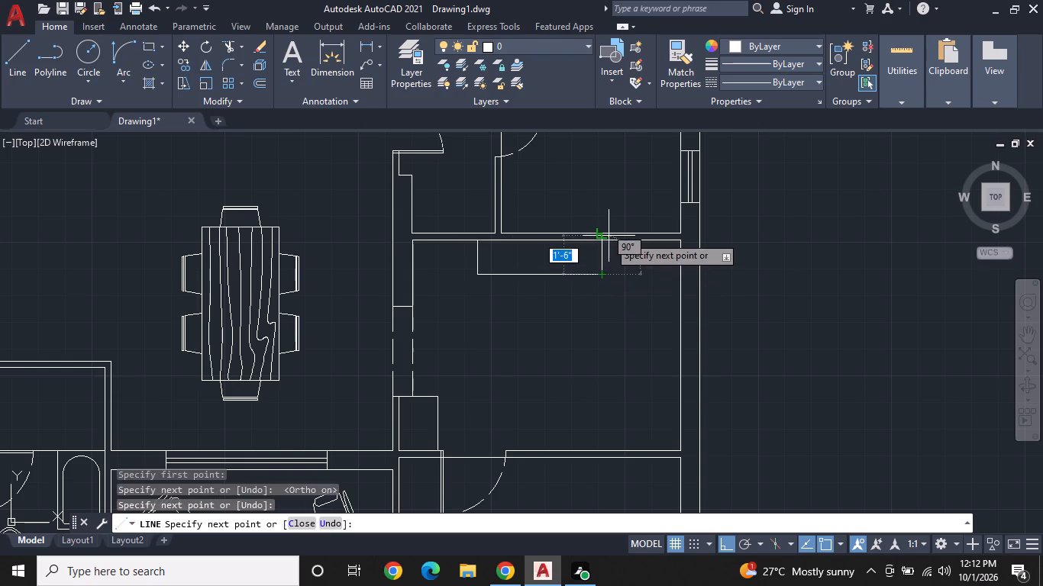
pyautogui.click(606, 241)
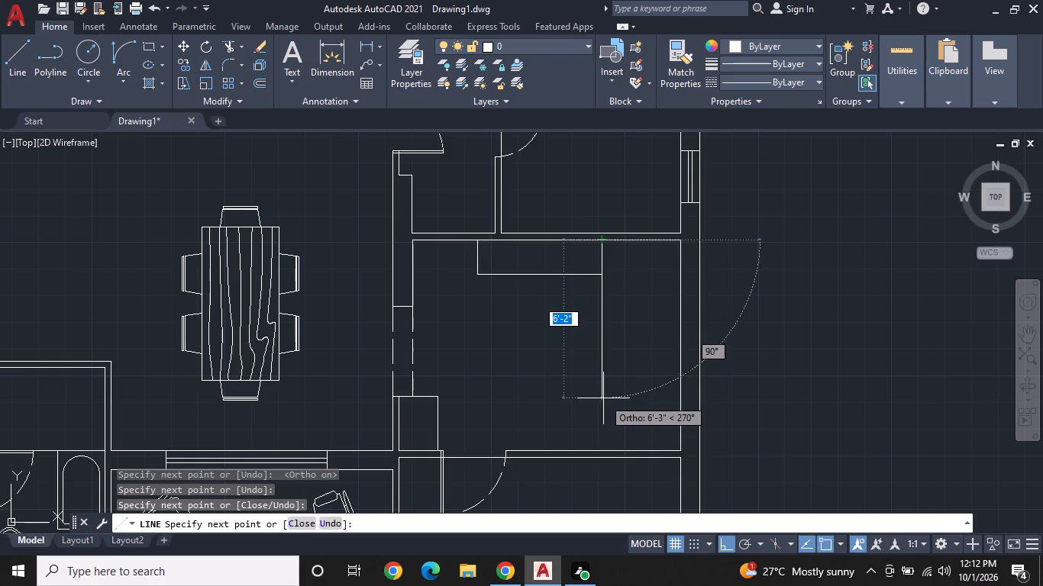
# Continue the counter line about 6' south from the north wall, west, and down to the south wall beside the door.
pyautogui.click(603, 394)
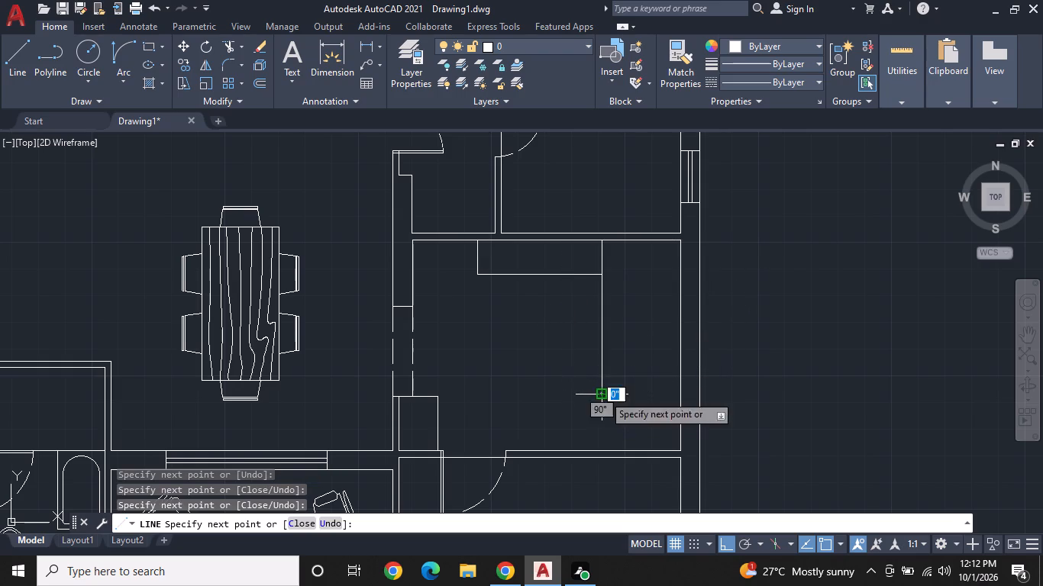
pyautogui.click(521, 397)
pyautogui.click(520, 449)
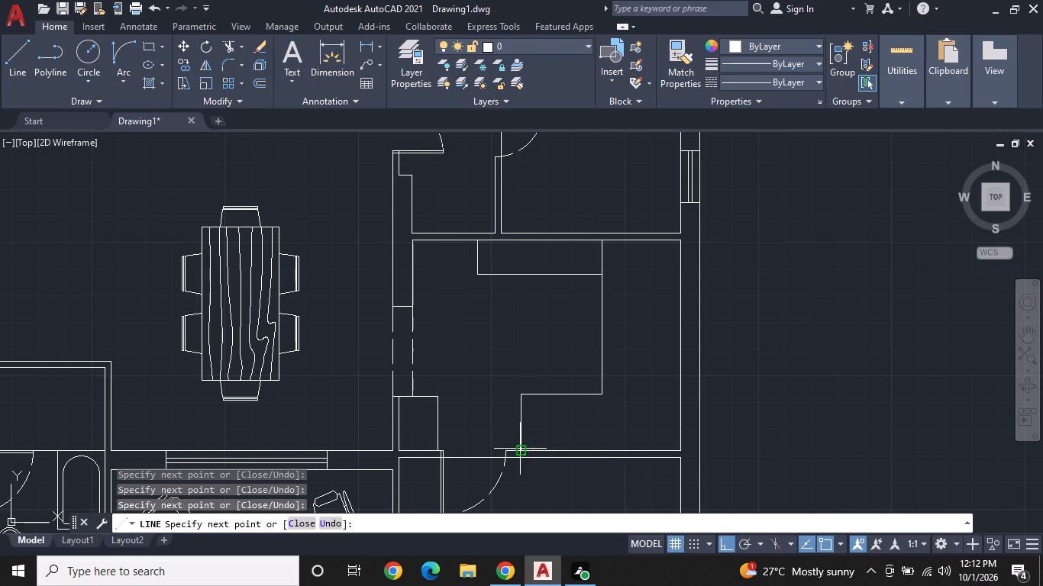
pyautogui.press('Escape')
# Draw a rectangle about 3' wide between the long north-south counter line and the room's east wall.
pyautogui.moveTo(596, 396); pyautogui.dragTo(572, 424, button='middle')
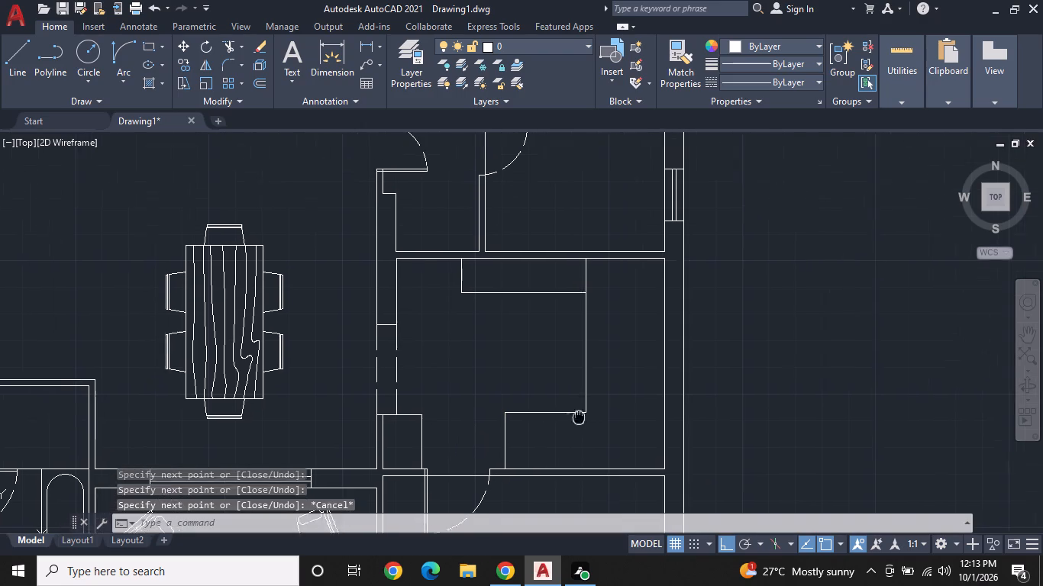
pyautogui.moveTo(572, 424); pyautogui.dragTo(561, 432, button='middle')
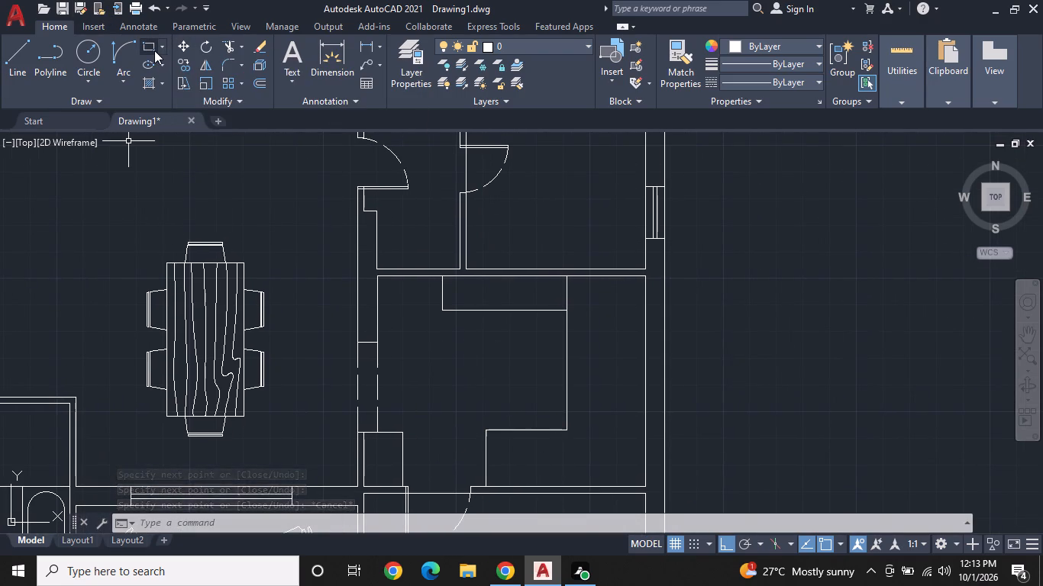
pyautogui.click(150, 46)
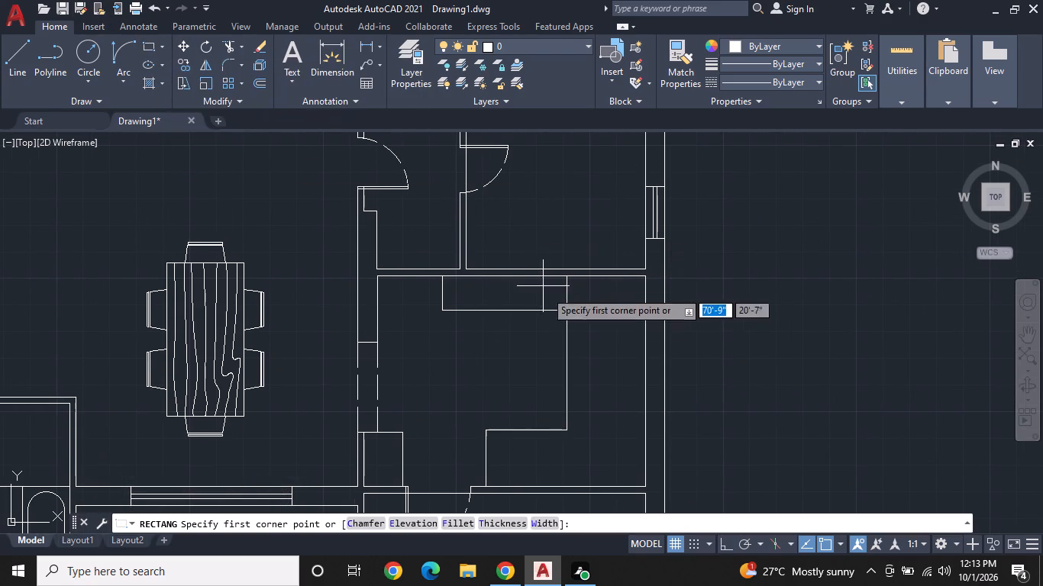
pyautogui.click(567, 330)
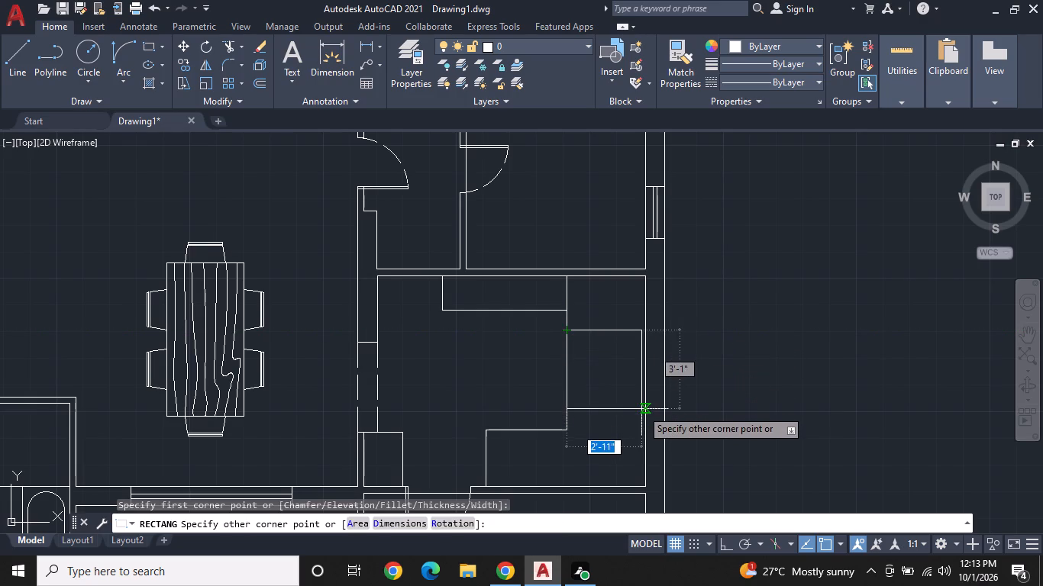
pyautogui.click(646, 419)
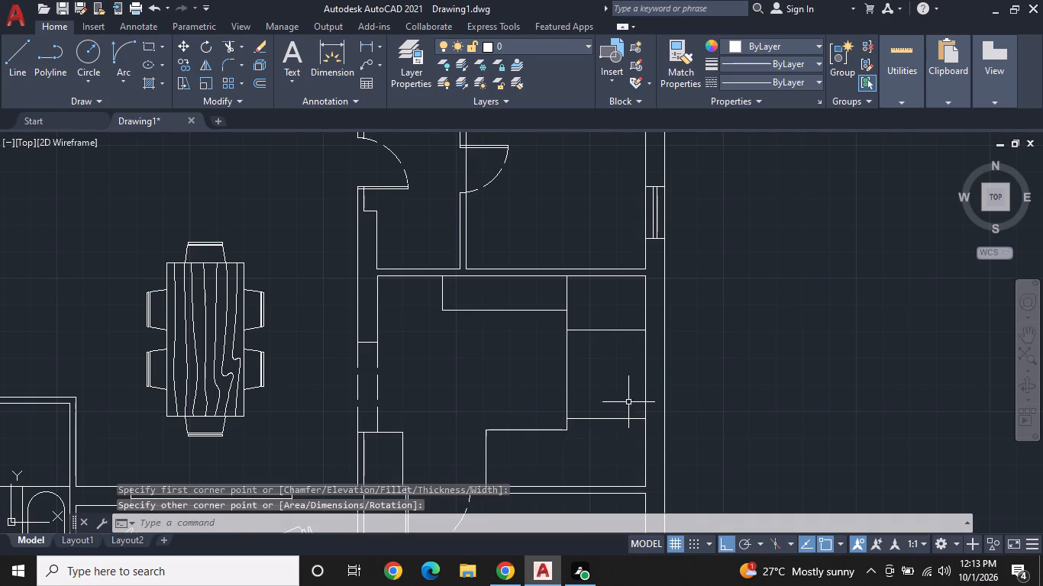
pyautogui.press('Escape')
# Draw a circle with a radius of about 4" in the northern half of the rectangle against the room's east wall.
pyautogui.write('C')
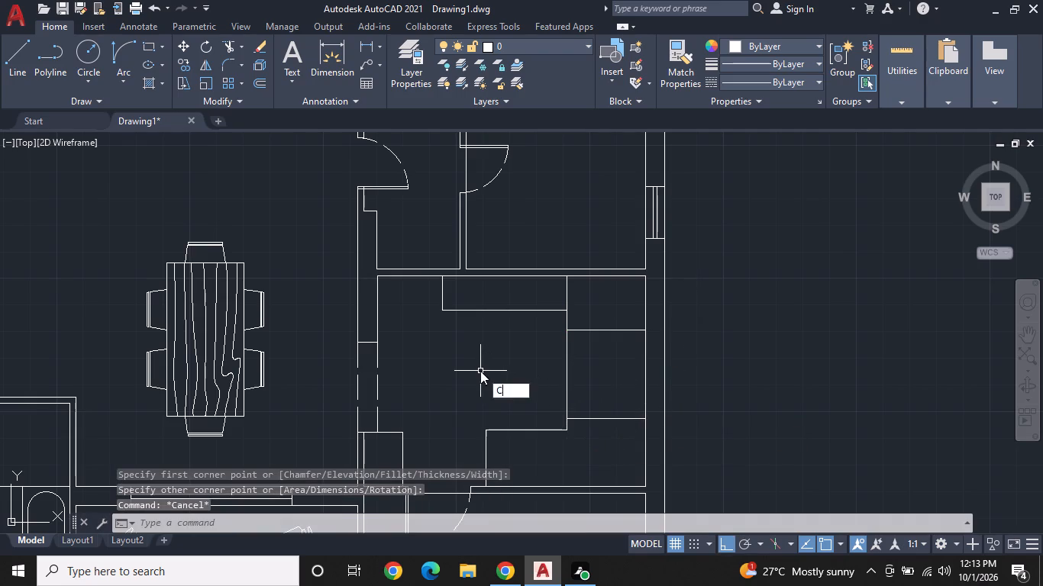
pyautogui.press('space')
pyautogui.scroll(1, 596, 358)
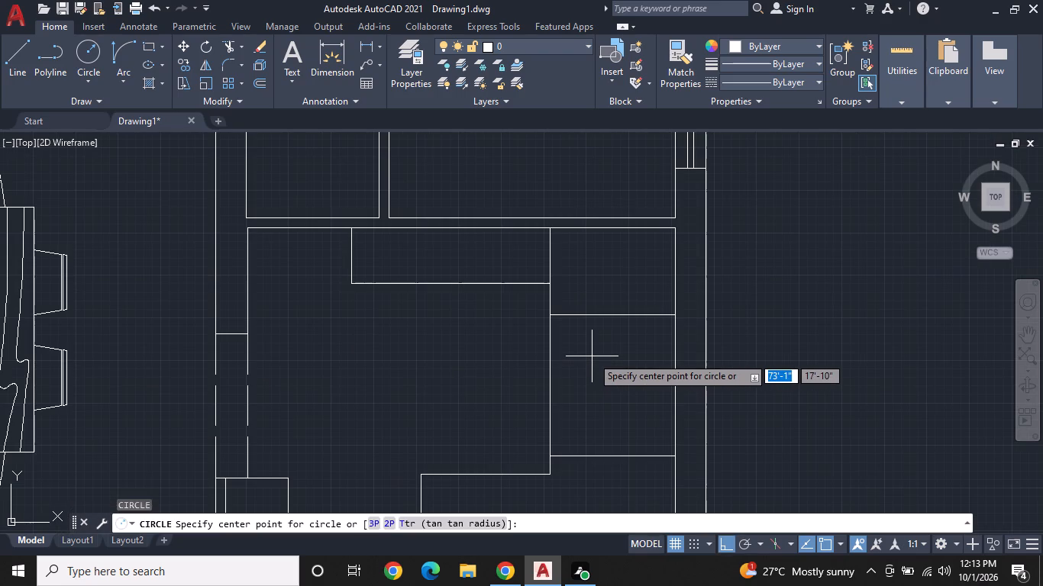
pyautogui.moveTo(582, 351); pyautogui.dragTo(582, 349, button='middle')
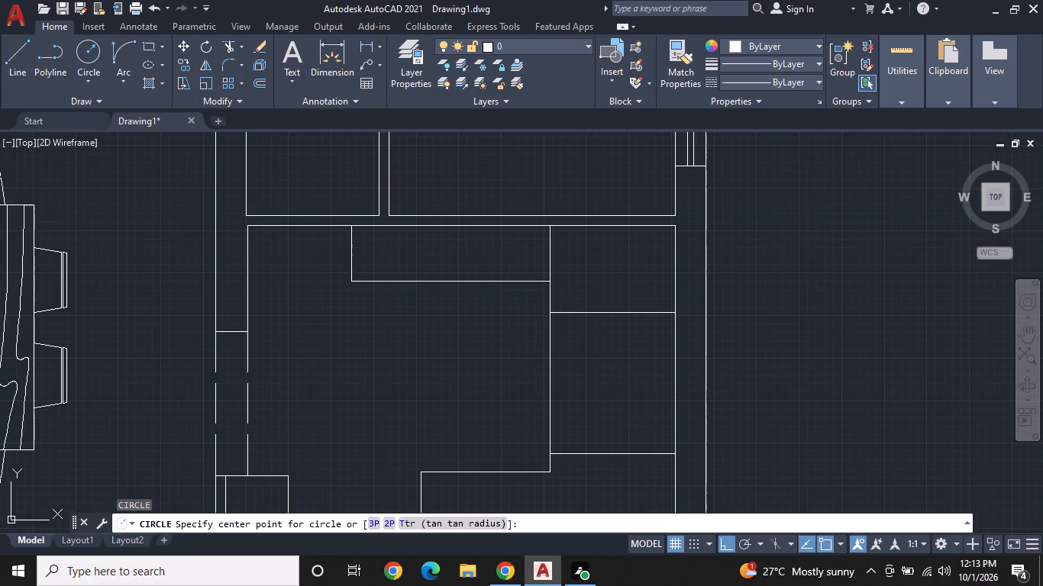
pyautogui.moveTo(582, 349); pyautogui.dragTo(571, 323, button='middle')
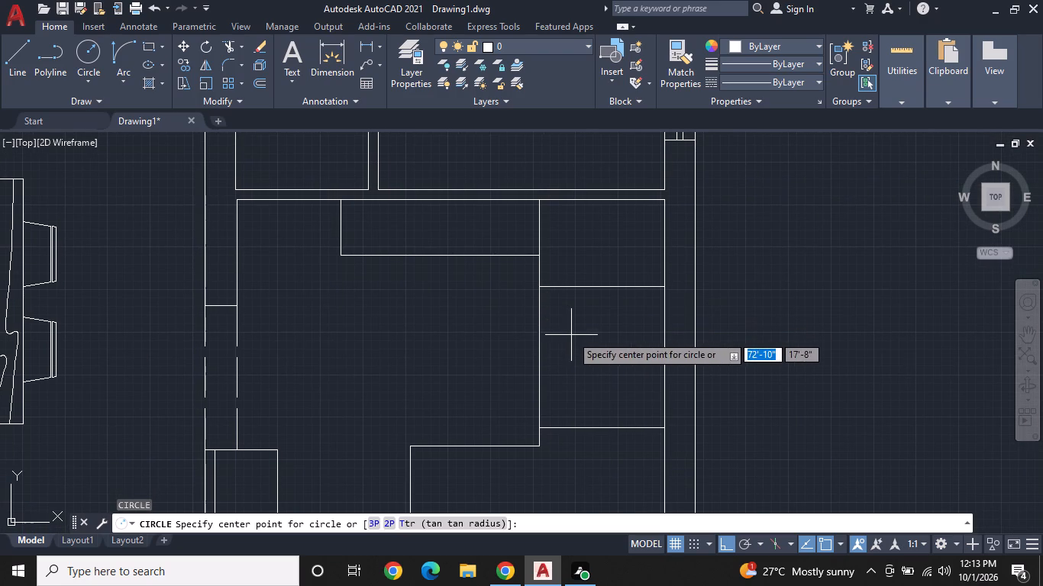
pyautogui.scroll(1, 598, 325)
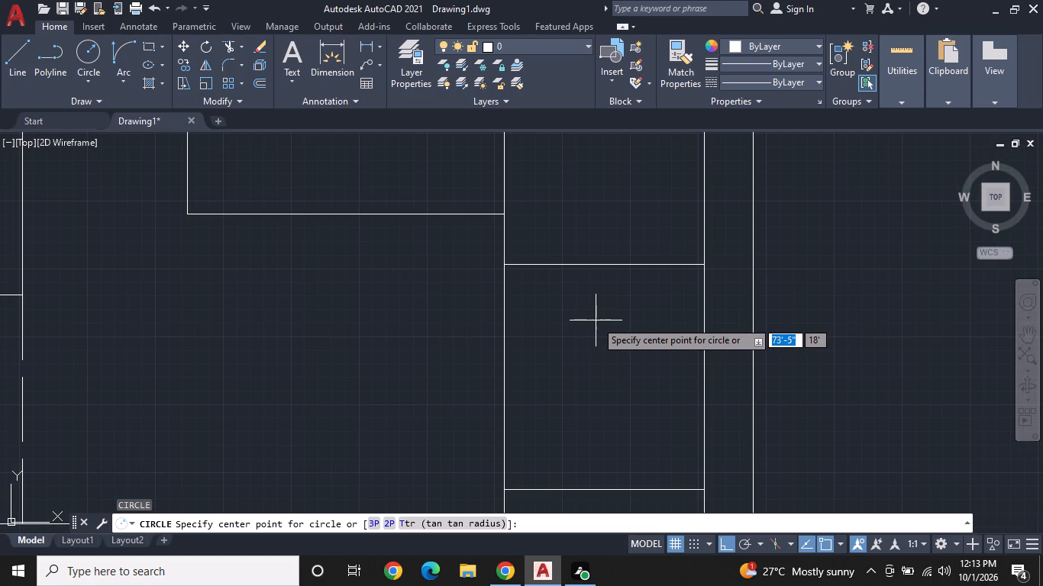
pyautogui.click(596, 320)
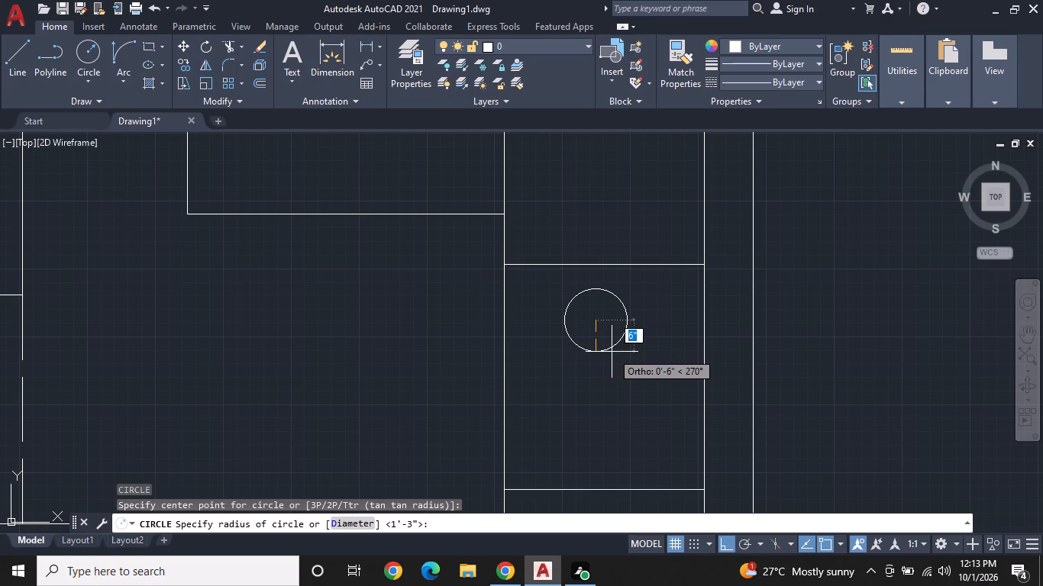
pyautogui.click(612, 345)
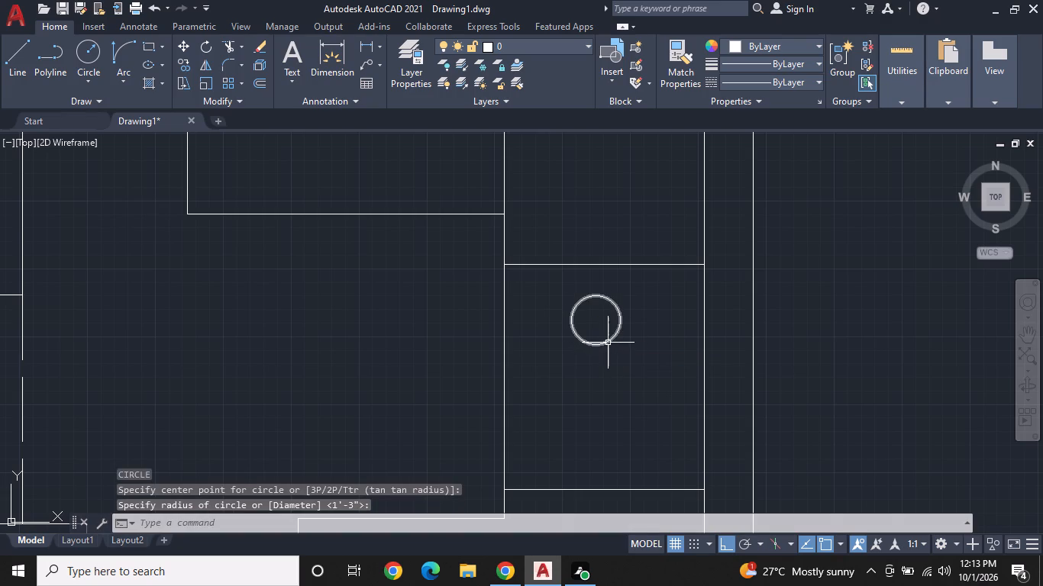
# Move the circle about 4" east inside the rectangle.
pyautogui.click(608, 343)
pyautogui.rightClick(598, 329)
pyautogui.click(640, 301)
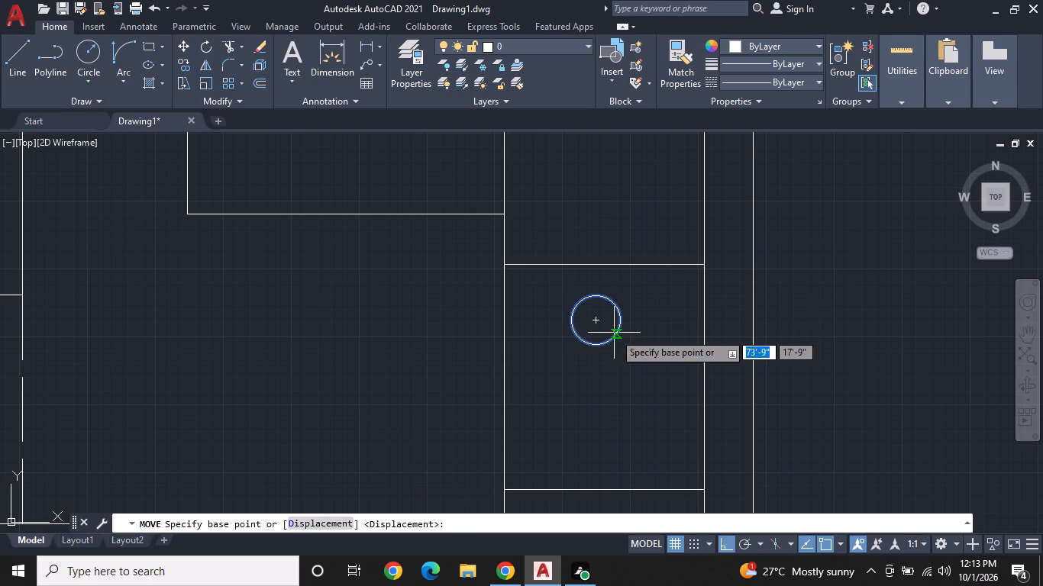
pyautogui.click(614, 333)
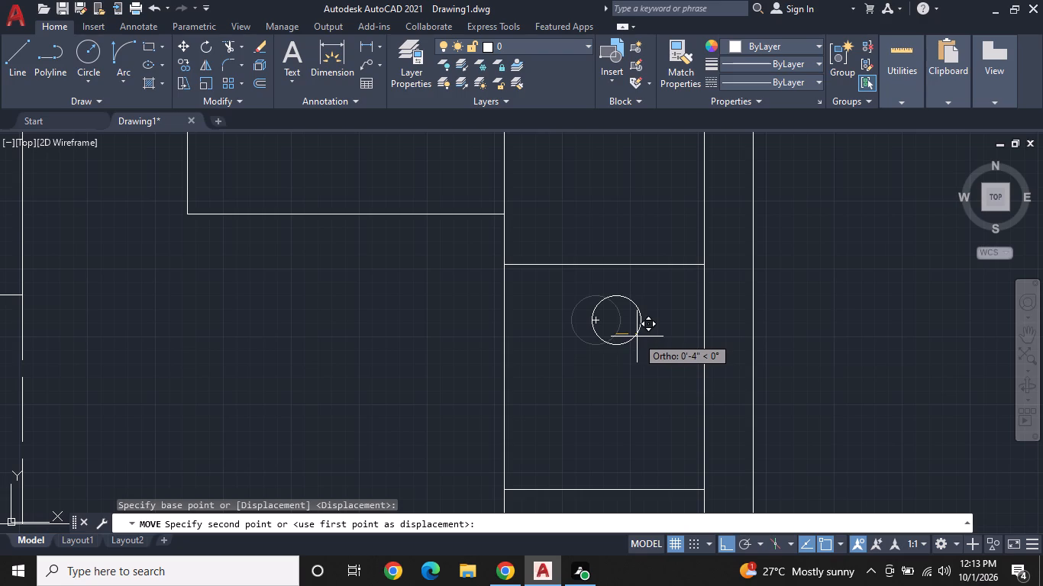
pyautogui.click(637, 340)
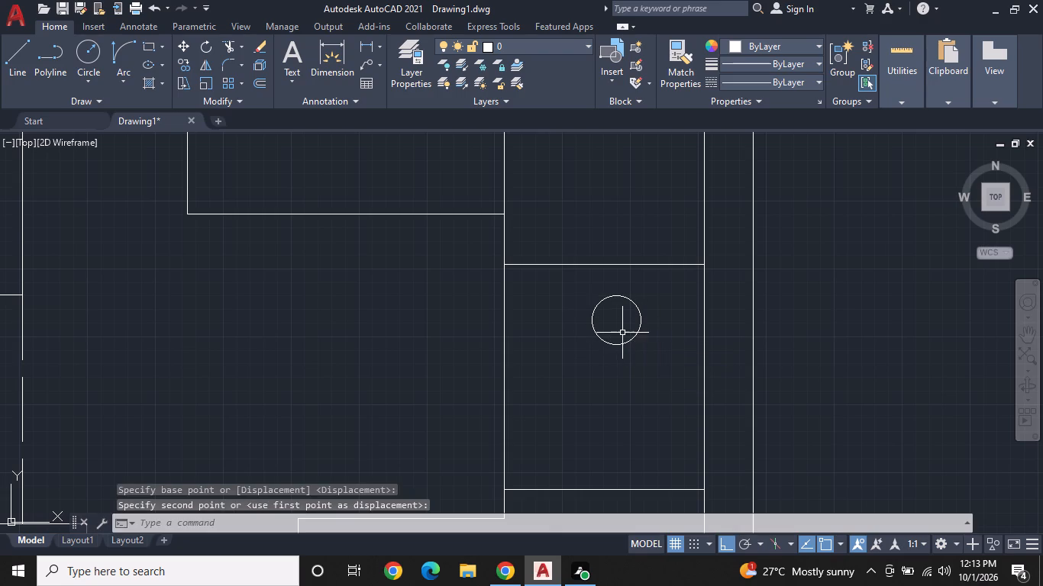
# Copy the circle about 2" east so that the two circles overlap as a burner.
pyautogui.click(622, 343)
pyautogui.rightClick(622, 343)
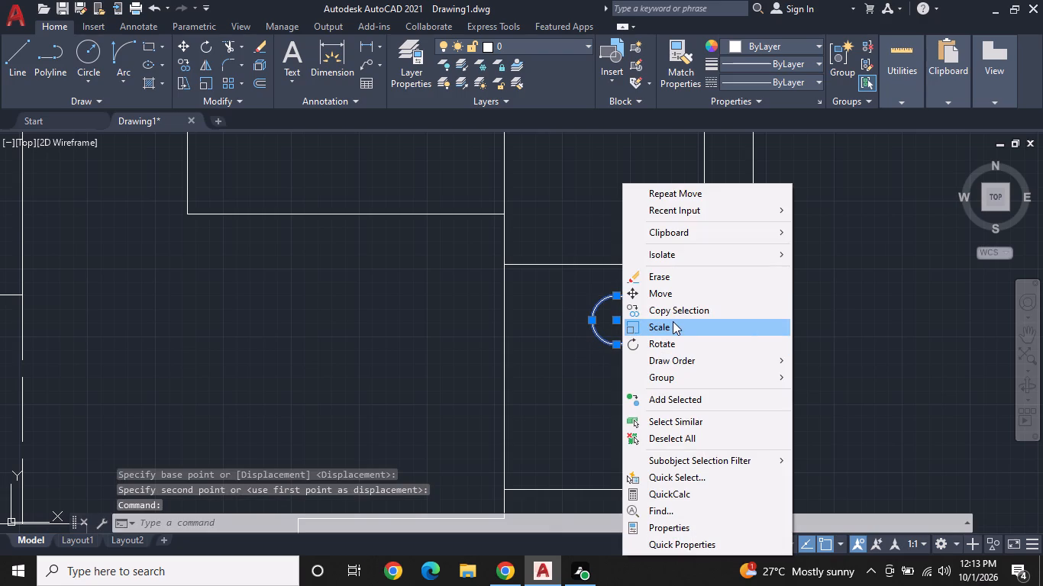
pyautogui.click(684, 307)
pyautogui.click(615, 317)
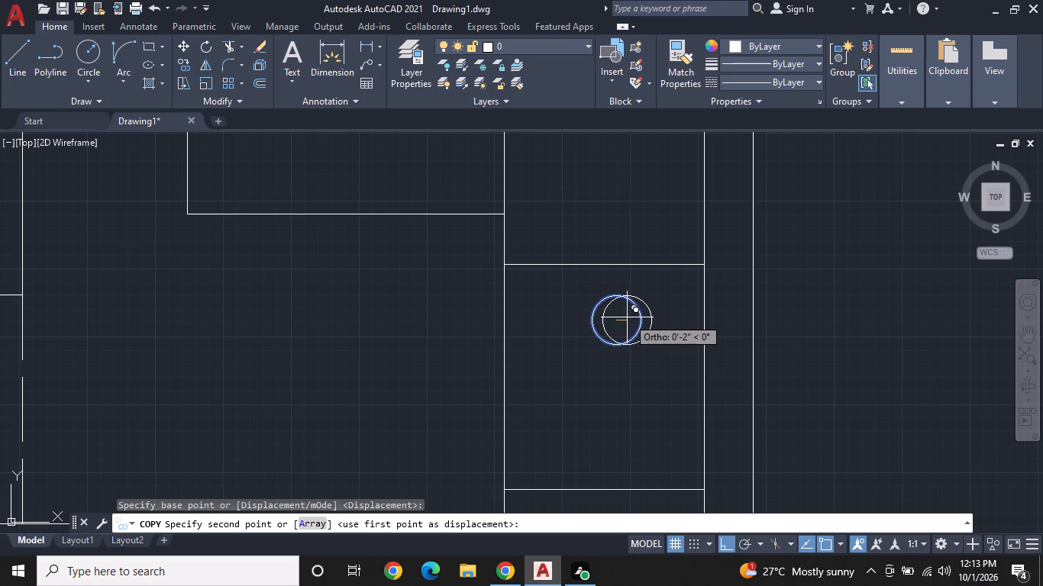
pyautogui.click(625, 317)
pyautogui.rightClick(628, 325)
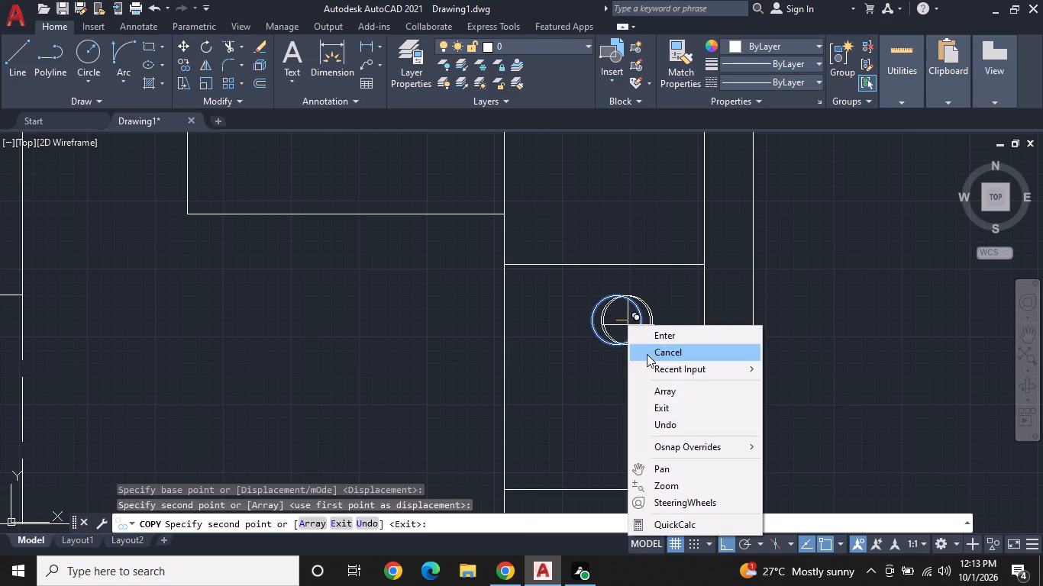
pyautogui.click(647, 354)
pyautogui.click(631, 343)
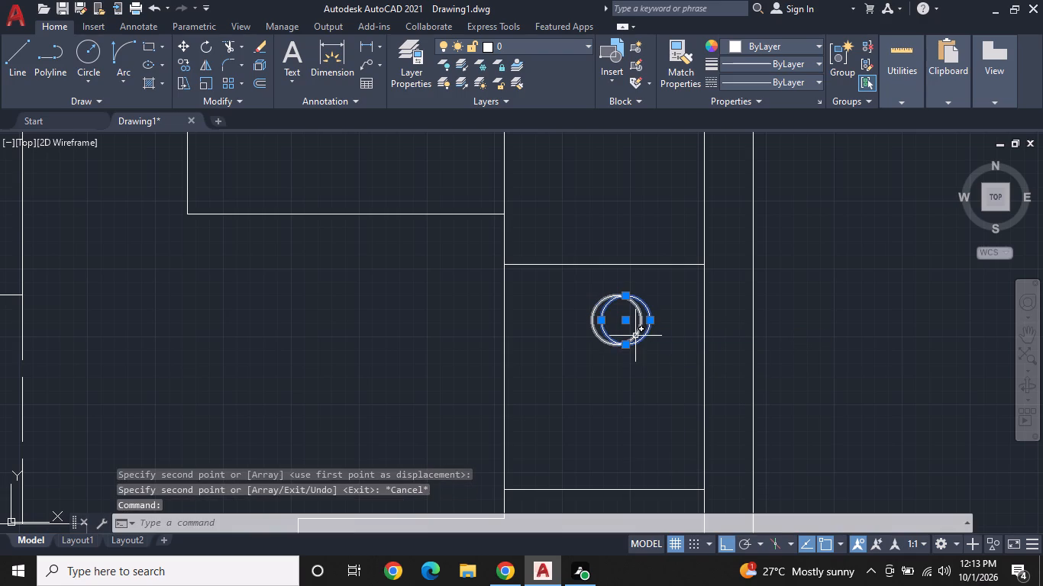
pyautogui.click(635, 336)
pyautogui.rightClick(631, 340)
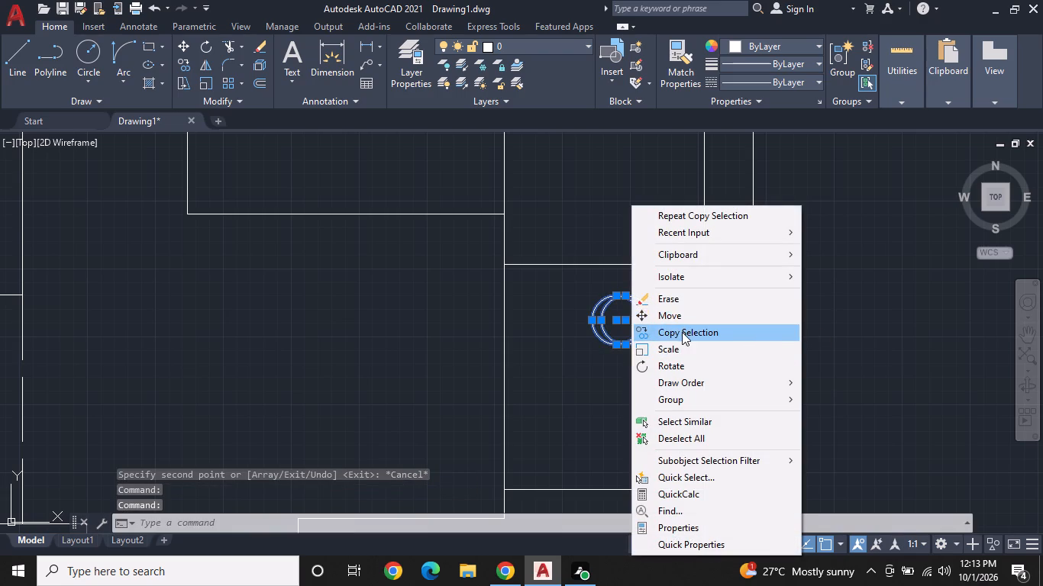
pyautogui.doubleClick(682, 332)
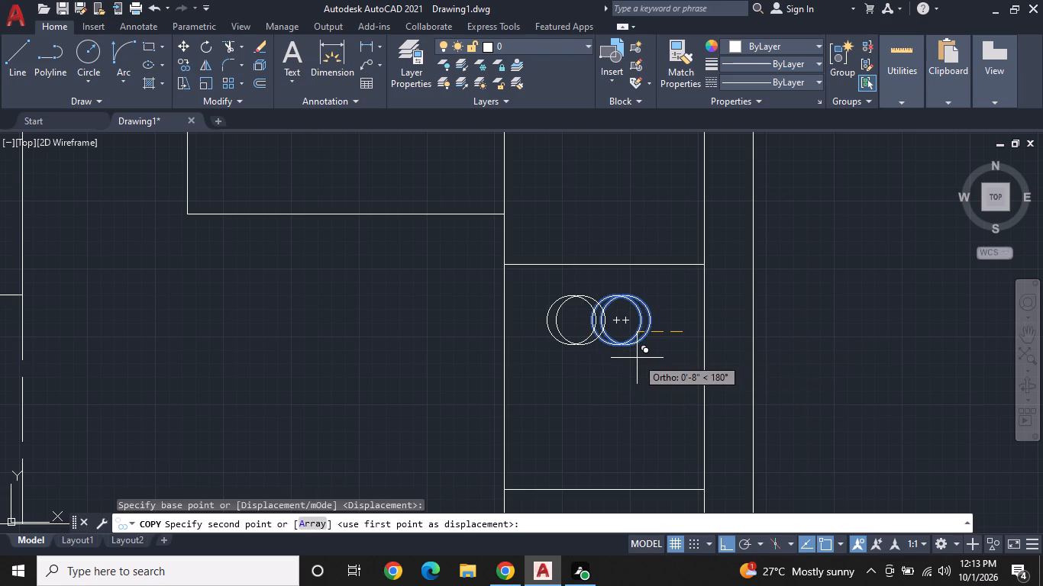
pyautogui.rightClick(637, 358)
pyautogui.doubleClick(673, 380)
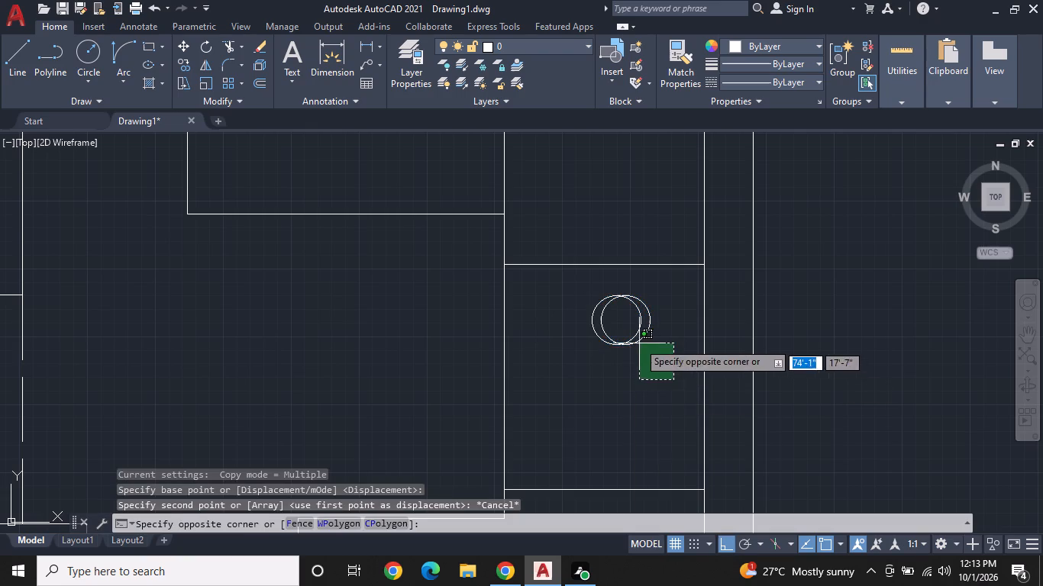
# Copy the overlapping circle pair about 1'-8" straight south within the rectangle.
pyautogui.click(579, 312)
pyautogui.rightClick(579, 312)
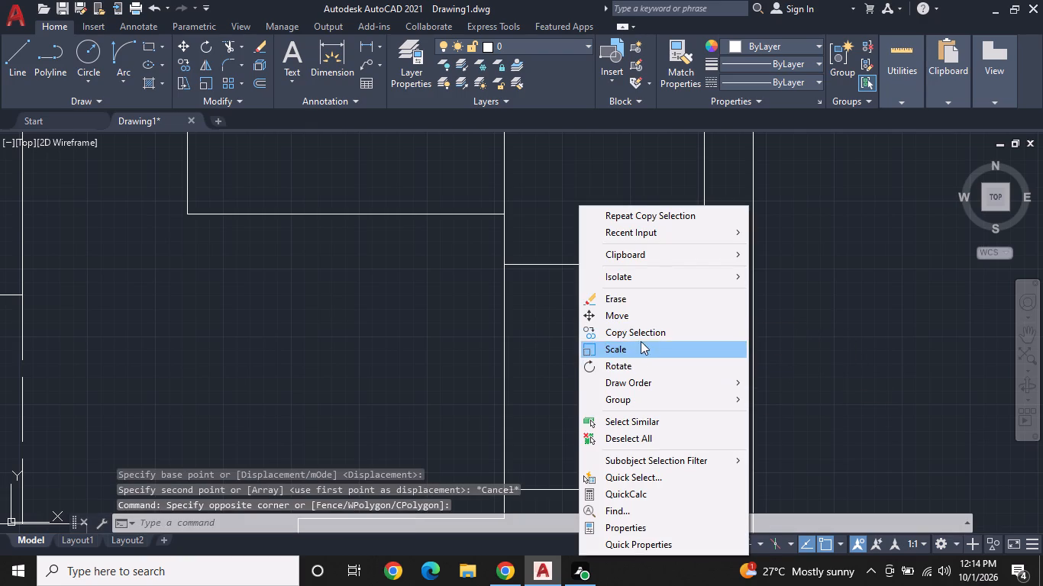
pyautogui.click(647, 332)
pyautogui.click(625, 319)
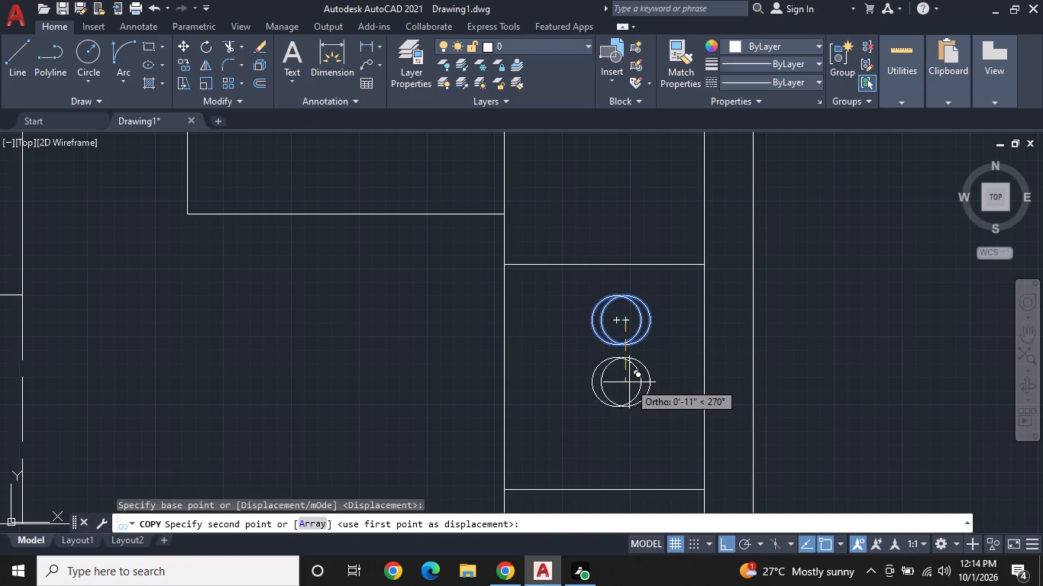
pyautogui.doubleClick(628, 427)
pyautogui.rightClick(628, 427)
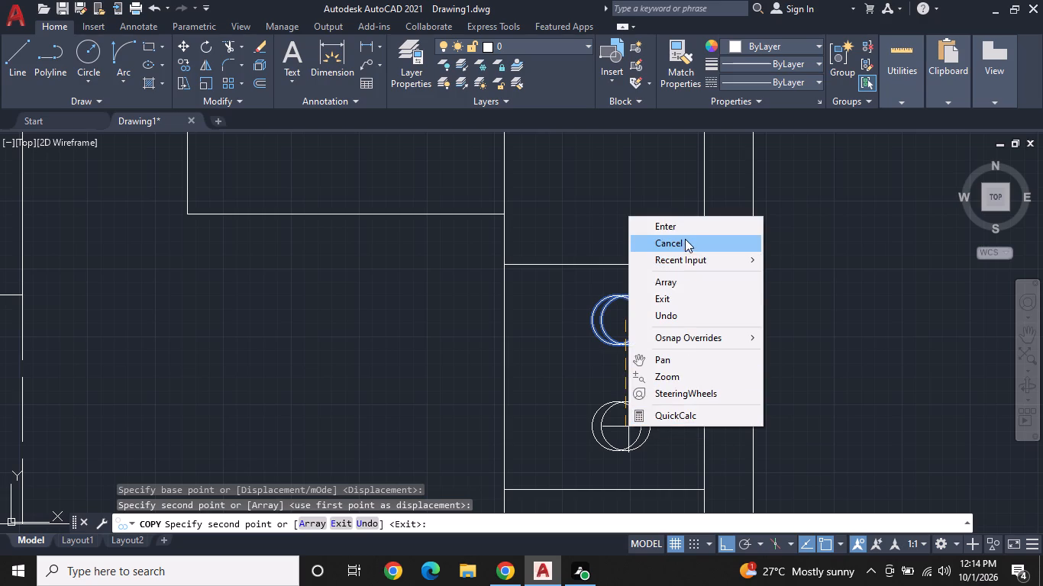
pyautogui.click(685, 239)
# Draw a north-south line between the rectangle's north and south edges, west of the burner circles, leaving a narrow strip.
pyautogui.click(27, 50)
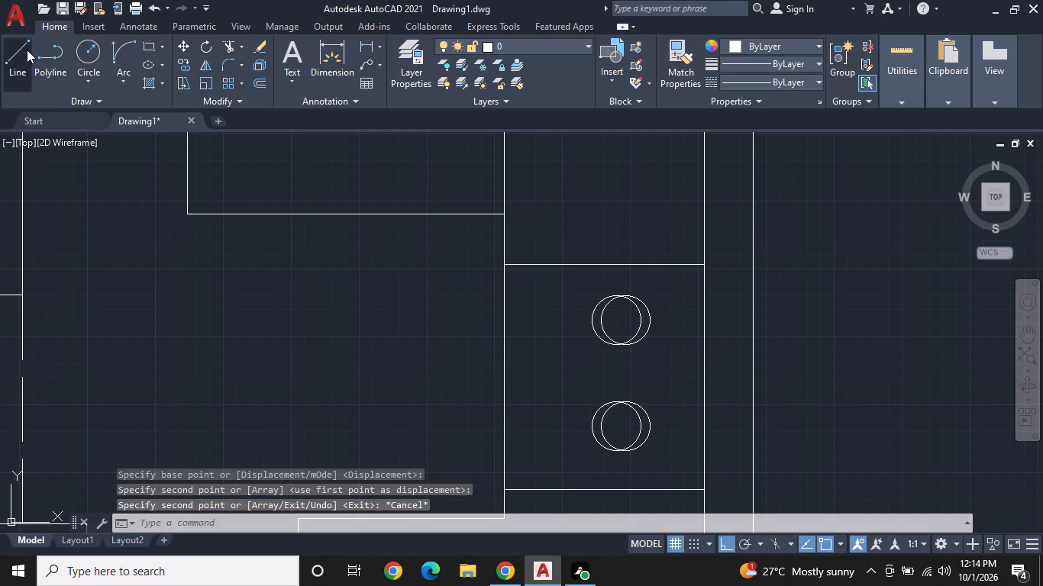
pyautogui.click(554, 269)
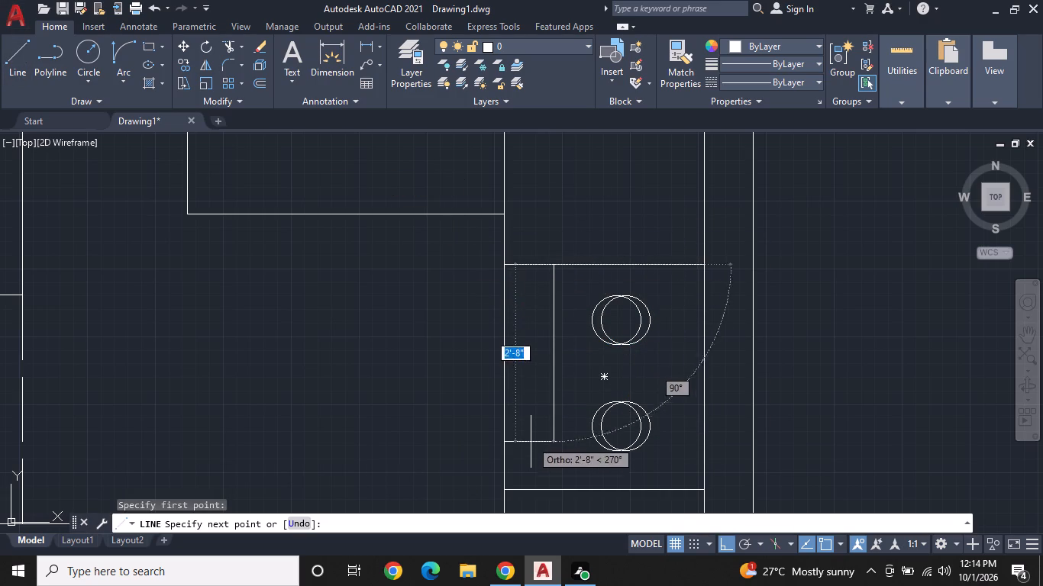
pyautogui.click(554, 489)
pyautogui.rightClick(552, 489)
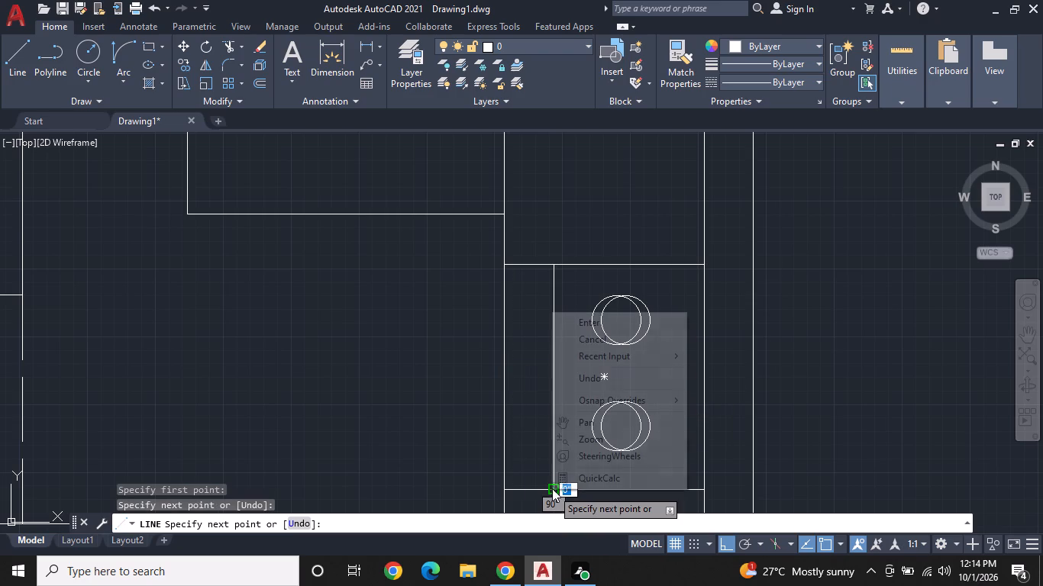
pyautogui.click(648, 336)
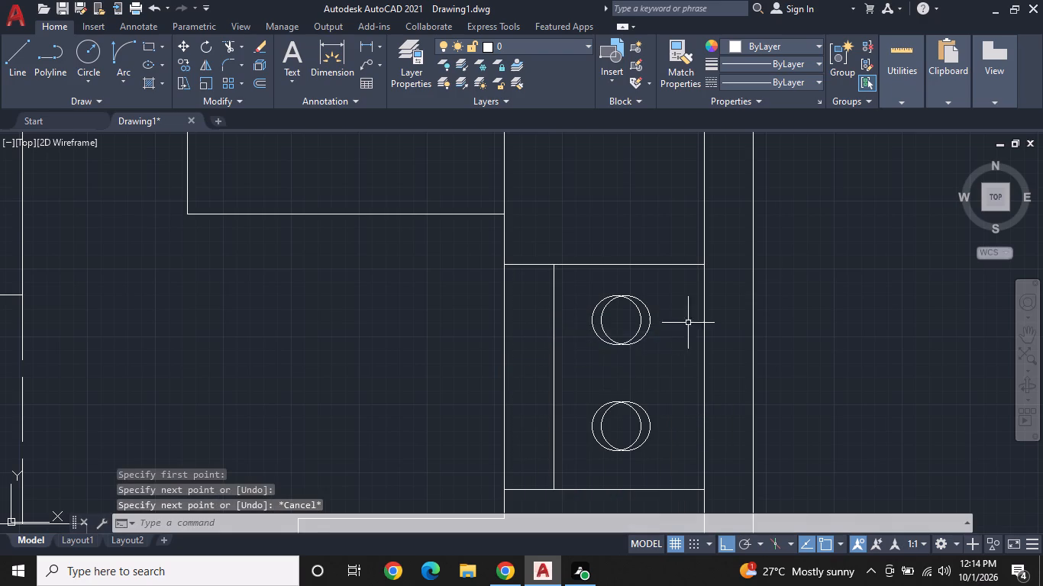
# Draw a knob circle with a radius of about 3" in the narrow west strip, level with the northern burner.
pyautogui.moveTo(717, 317); pyautogui.dragTo(810, 296, button='middle')
pyautogui.click(96, 44)
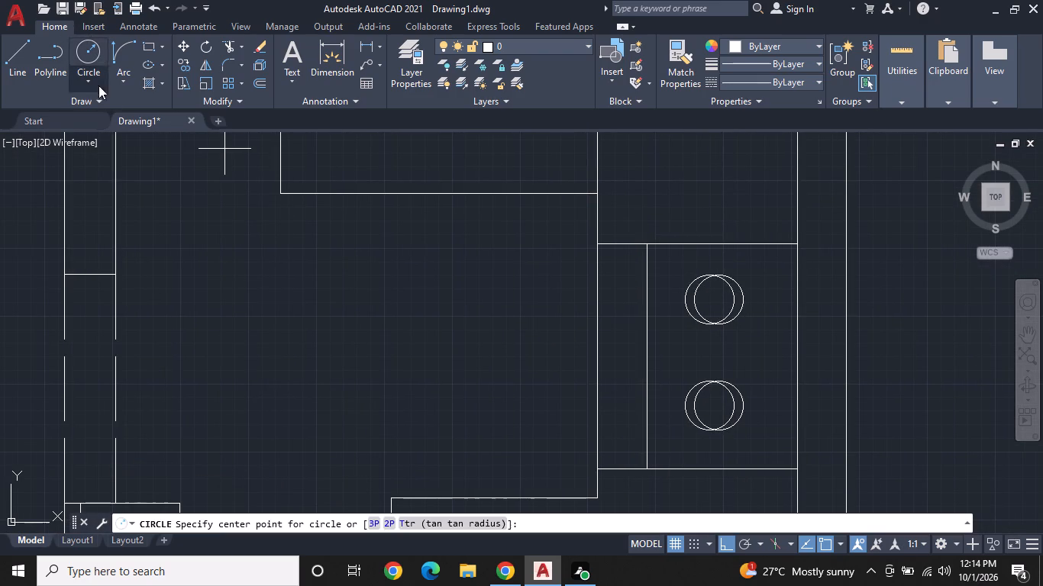
pyautogui.click(614, 297)
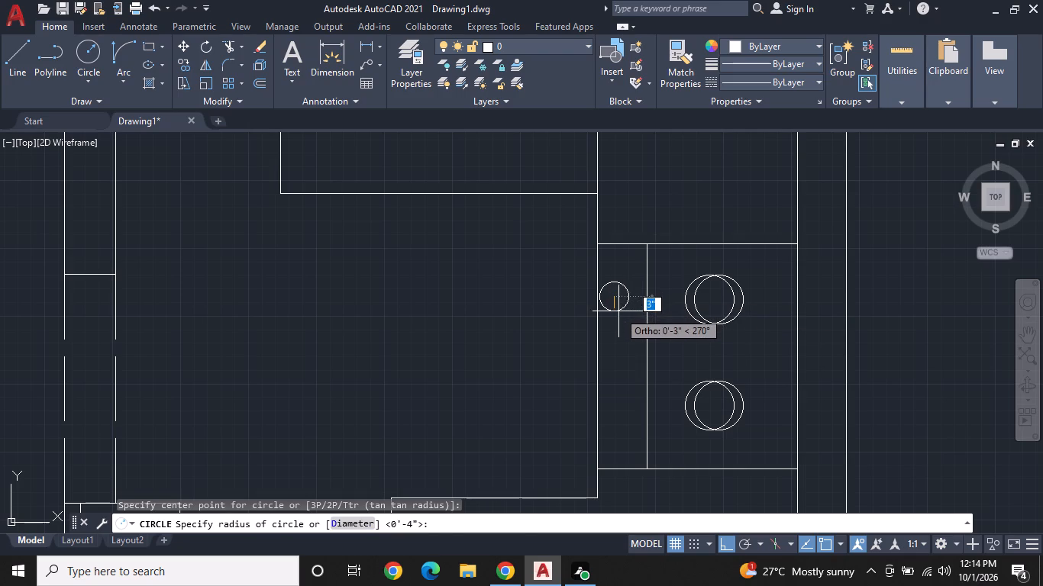
pyautogui.click(618, 311)
# Copy the small knob circle east by about its radius so that the two overlap within the strip.
pyautogui.click(618, 307)
pyautogui.rightClick(617, 307)
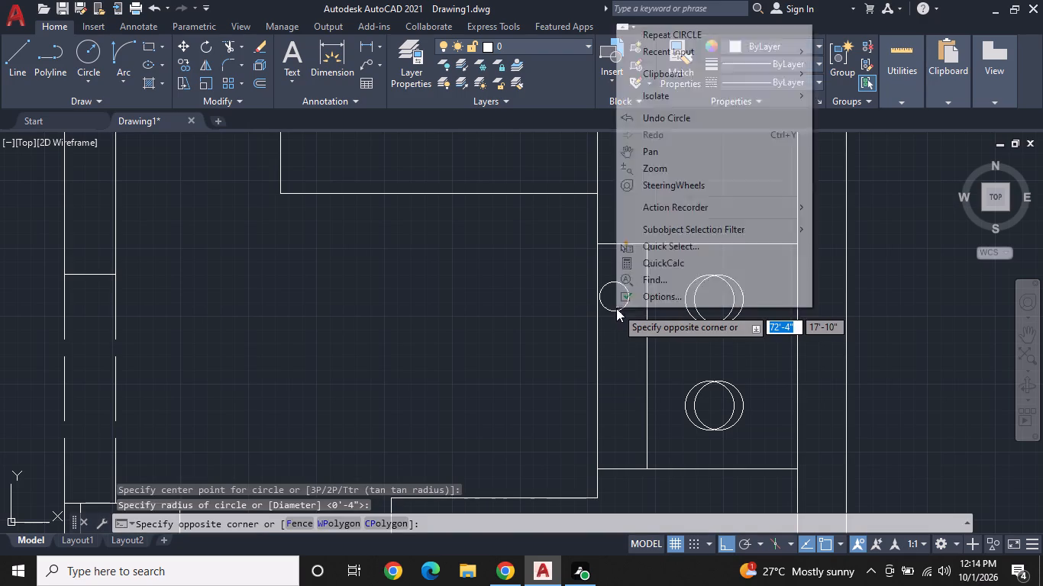
pyautogui.click(609, 313)
pyautogui.rightClick(612, 313)
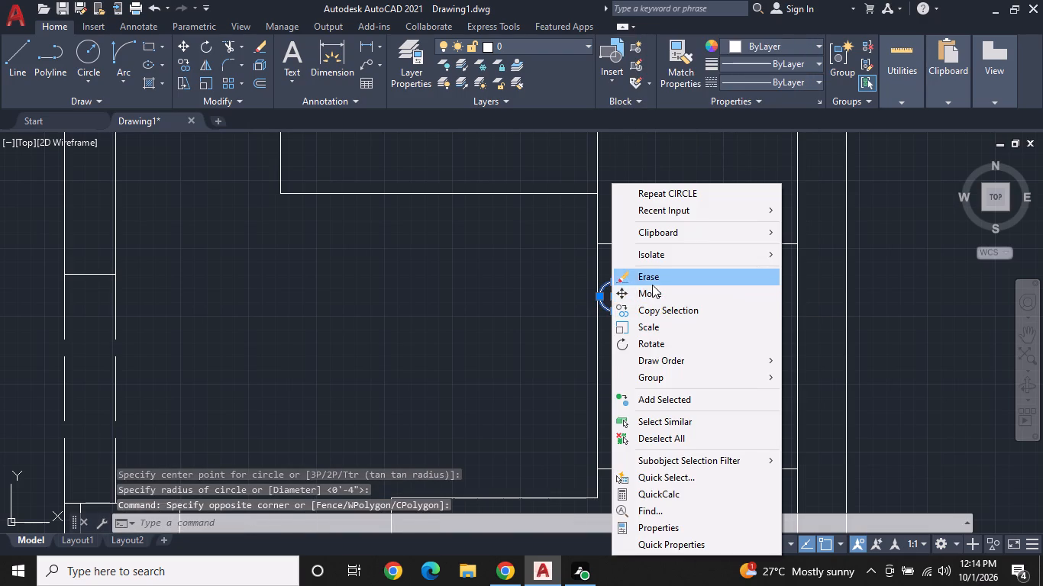
pyautogui.click(649, 305)
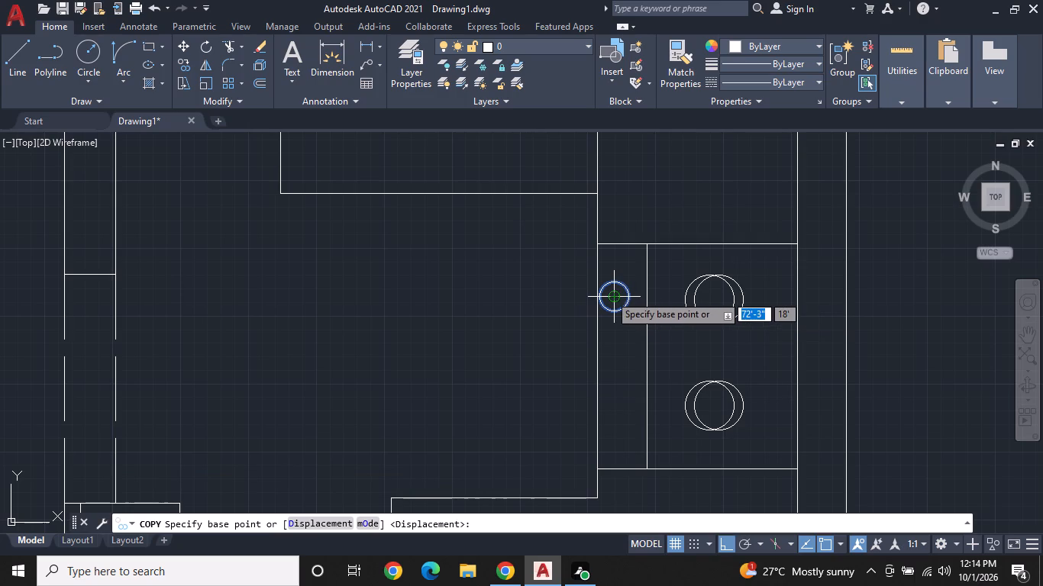
pyautogui.click(608, 295)
pyautogui.click(622, 297)
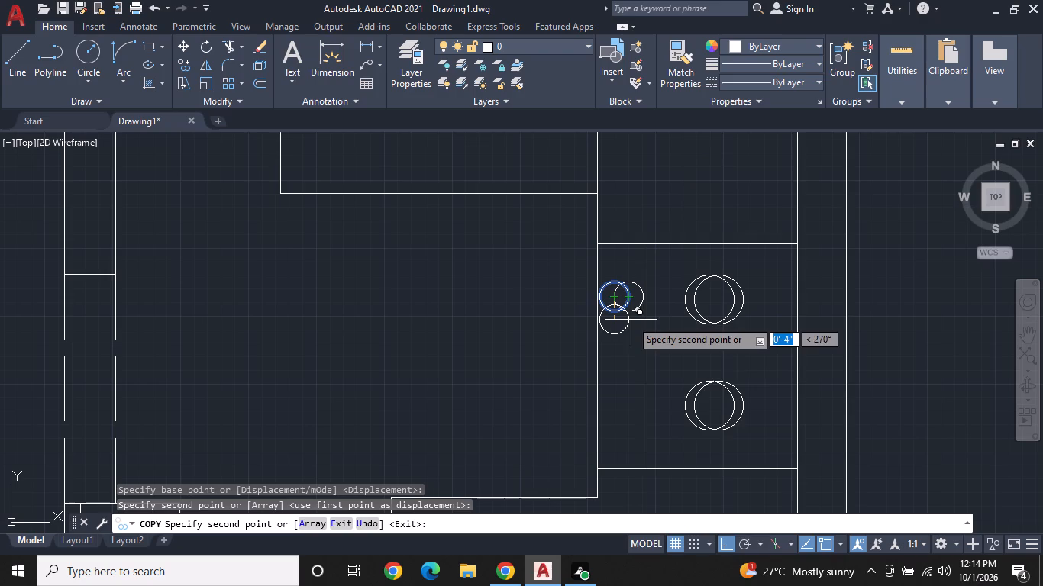
pyautogui.rightClick(631, 320)
pyautogui.click(661, 349)
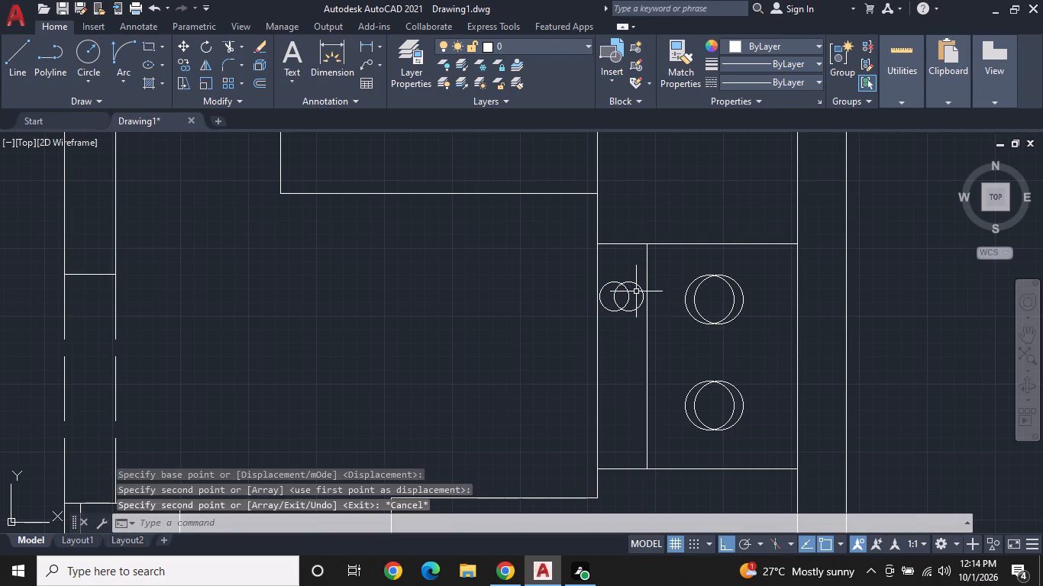
# Copy the pair of small knob circles about 1'-8" south, level with the southern burner.
pyautogui.click(622, 295)
pyautogui.click(608, 297)
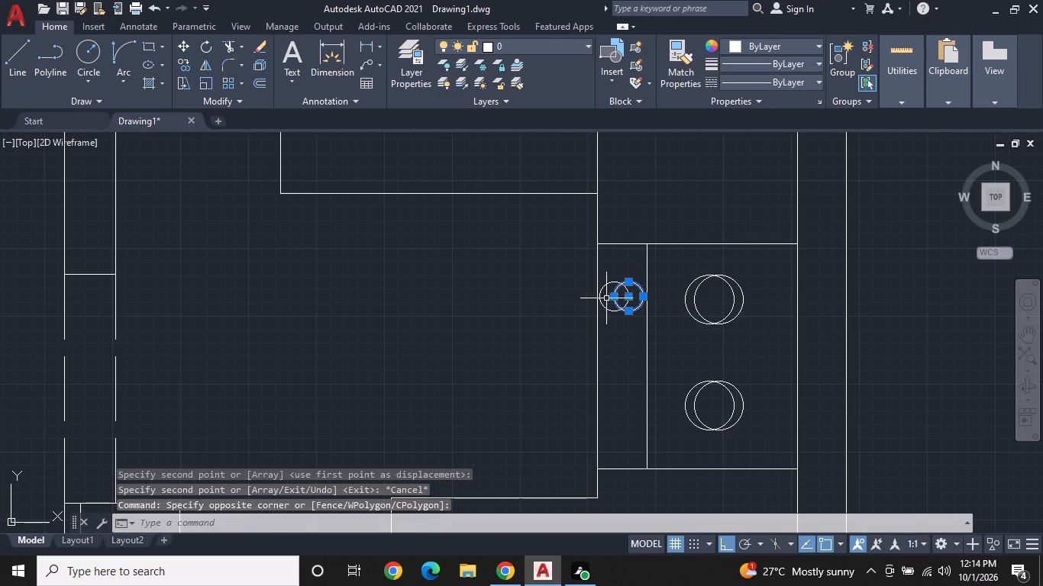
pyautogui.click(611, 307)
pyautogui.click(608, 312)
pyautogui.rightClick(607, 312)
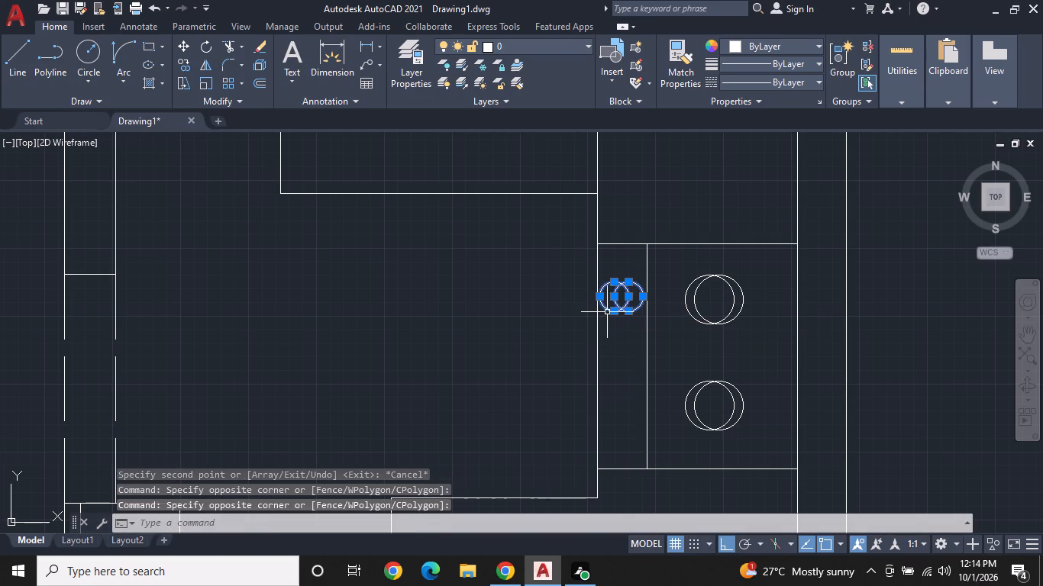
pyautogui.click(649, 330)
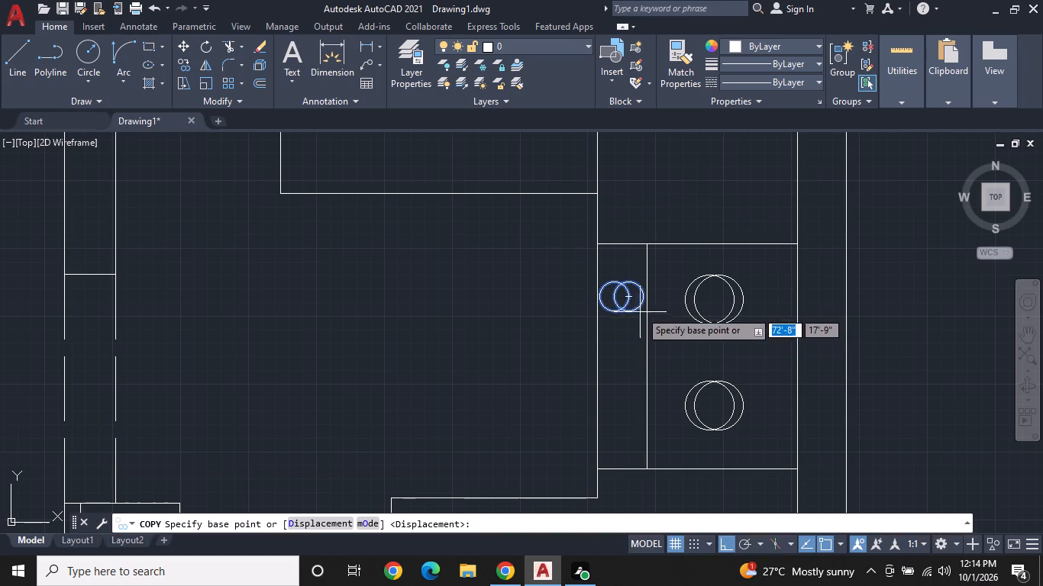
pyautogui.click(625, 298)
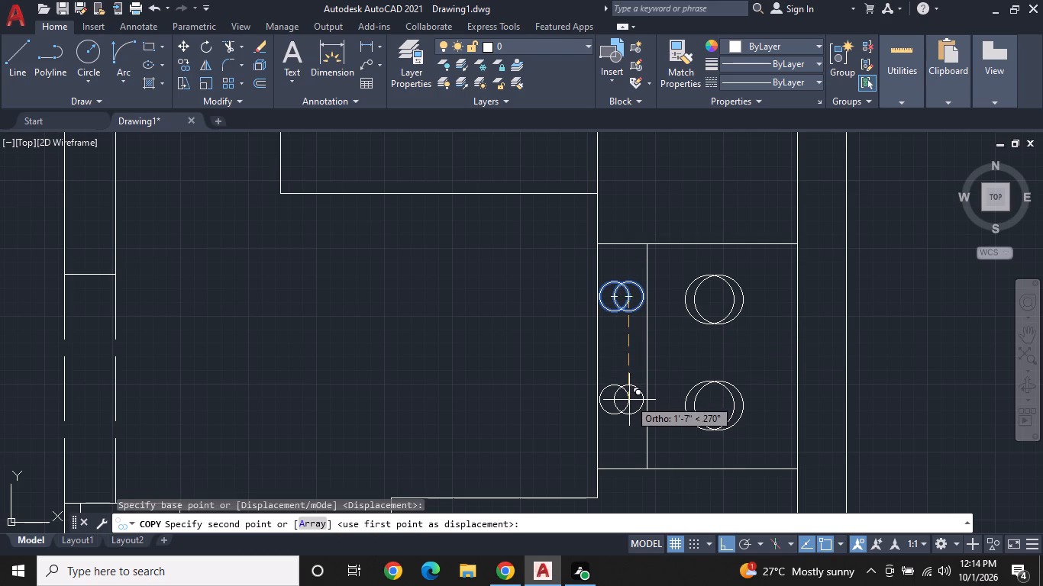
pyautogui.click(629, 406)
pyautogui.rightClick(629, 403)
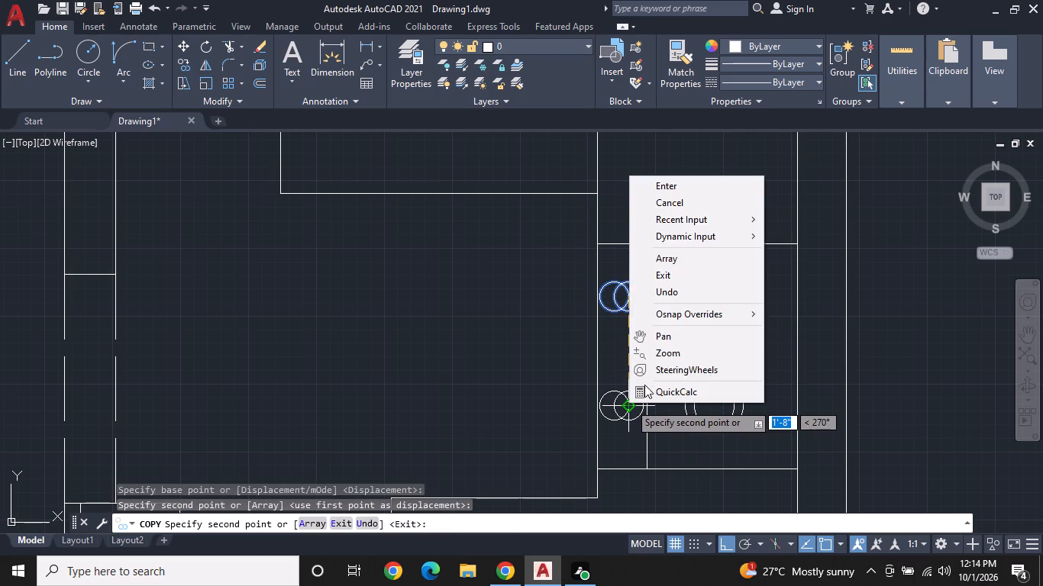
pyautogui.click(715, 198)
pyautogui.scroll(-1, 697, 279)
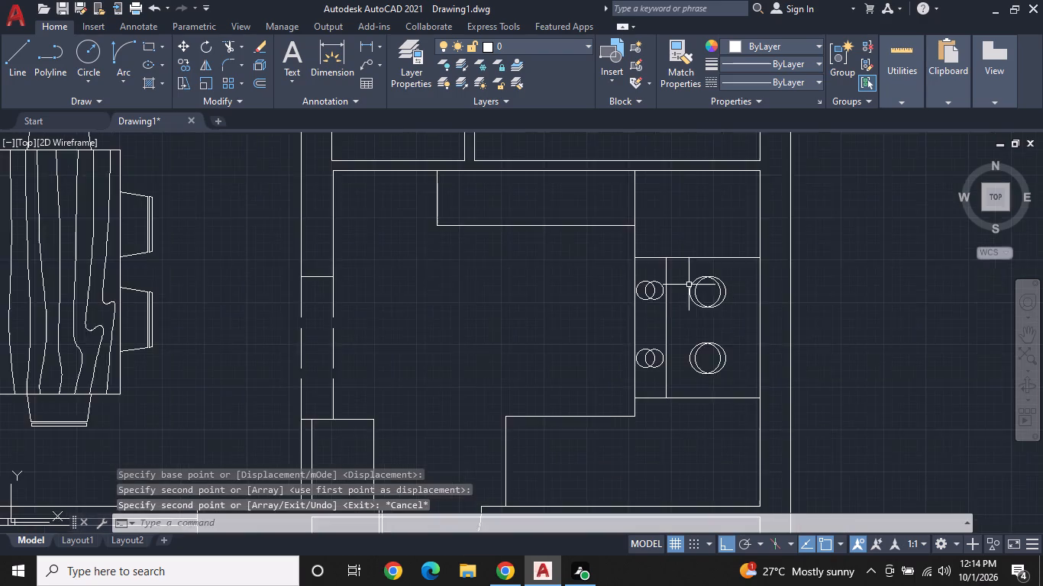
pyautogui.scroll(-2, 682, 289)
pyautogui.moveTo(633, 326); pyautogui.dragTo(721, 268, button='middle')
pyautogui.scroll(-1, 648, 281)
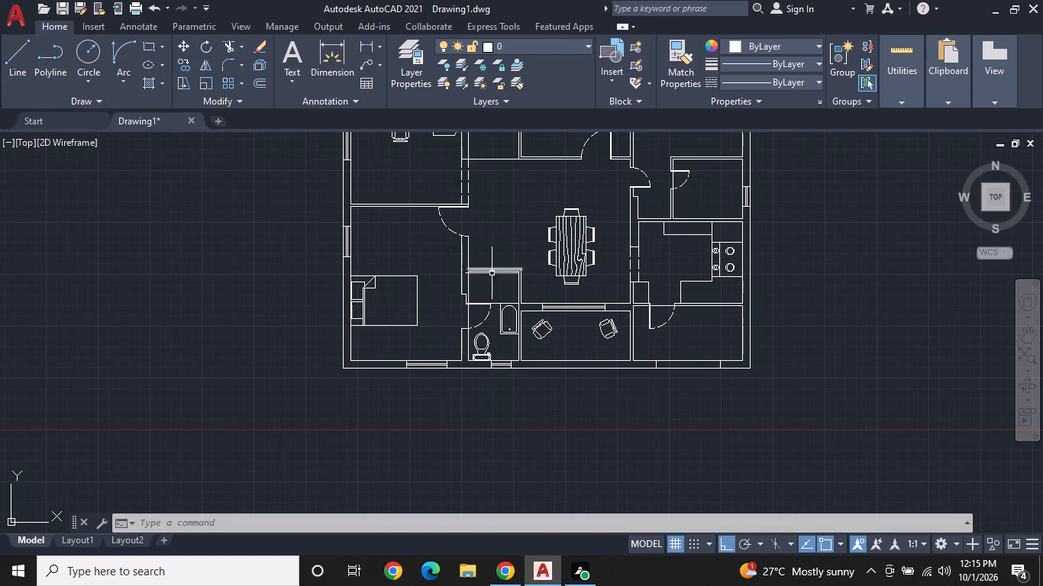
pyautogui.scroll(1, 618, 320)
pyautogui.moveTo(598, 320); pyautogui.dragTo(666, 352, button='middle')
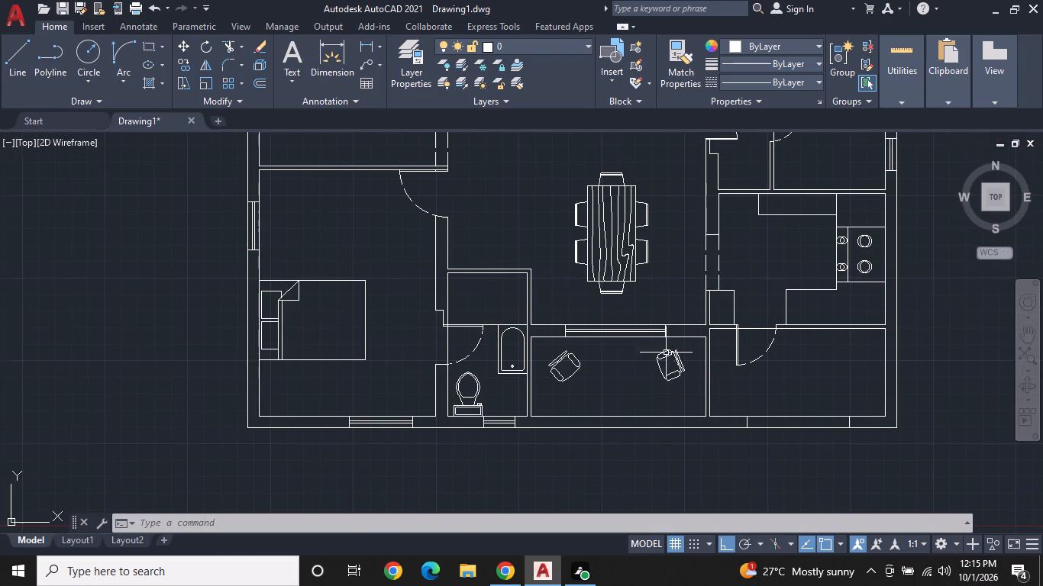